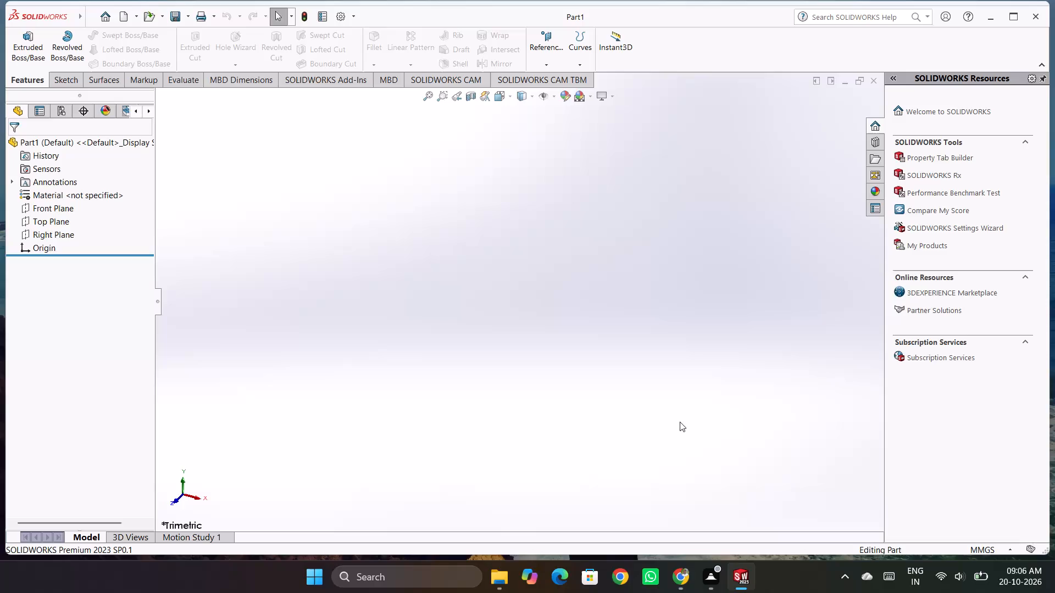
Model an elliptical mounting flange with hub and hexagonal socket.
Start a new sketch on the Front Plane.
{"action": "left_click", "coordinate": [71, 76]}
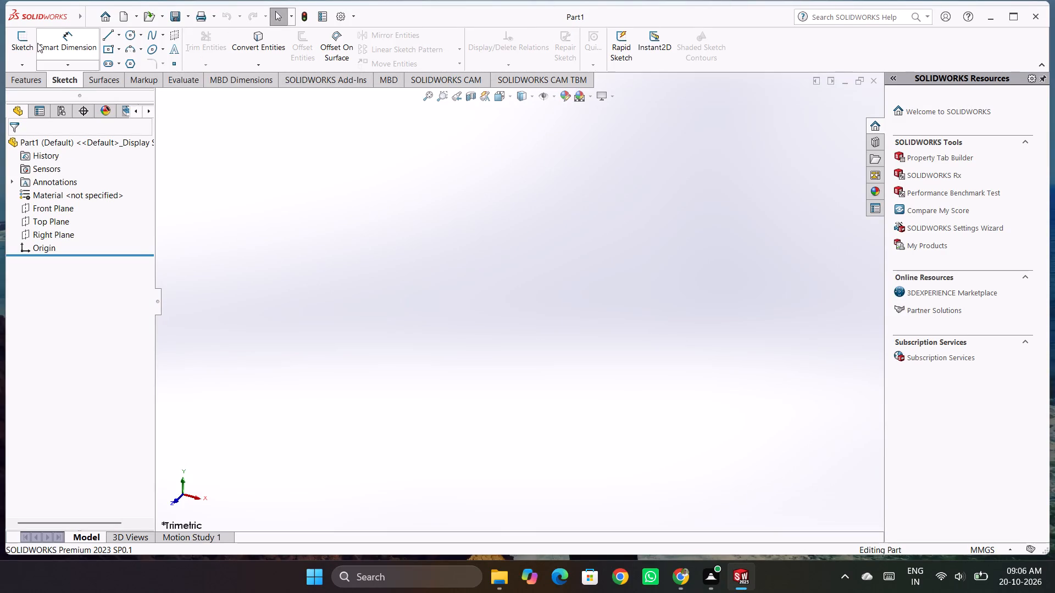
{"action": "left_click", "coordinate": [24, 45]}
{"action": "left_click", "coordinate": [360, 177]}
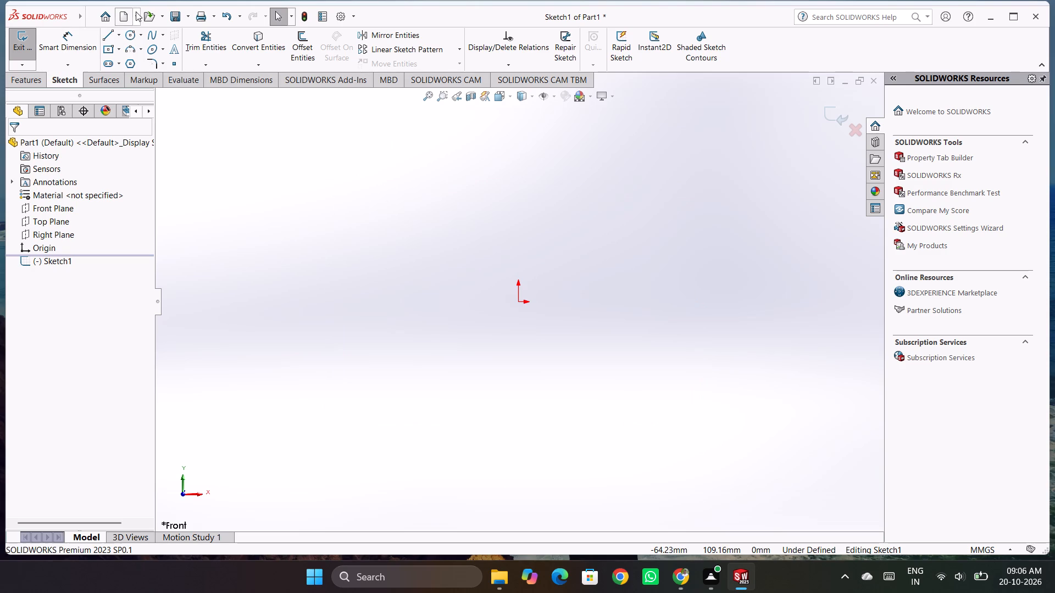
Sketch a horizontal ellipse centred on the origin, with a major radius of about 55 mm and minor radius of about 15 mm.
{"action": "left_click", "coordinate": [141, 34]}
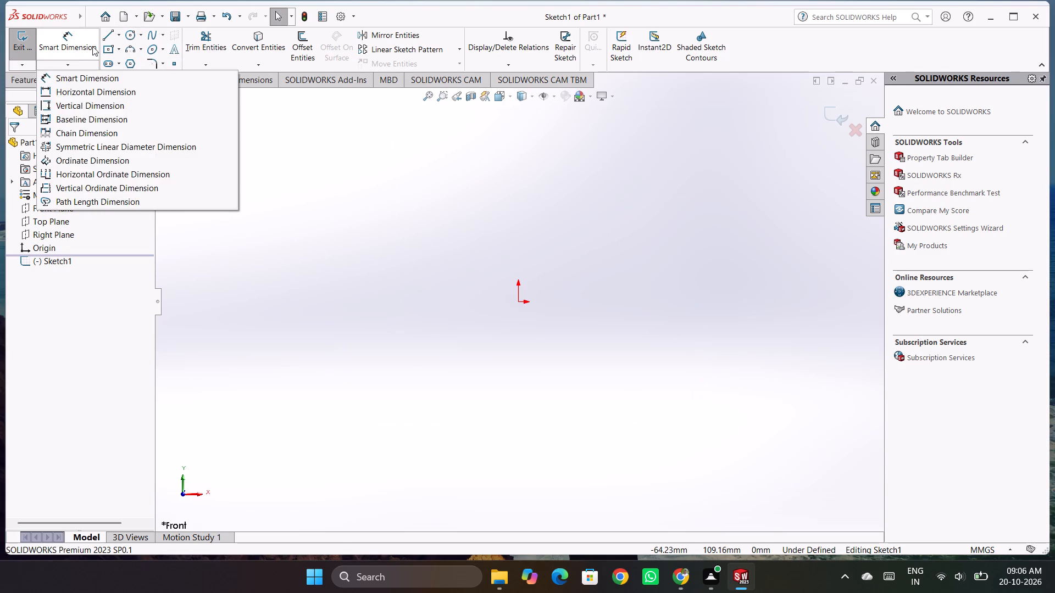
{"action": "left_click", "coordinate": [115, 47]}
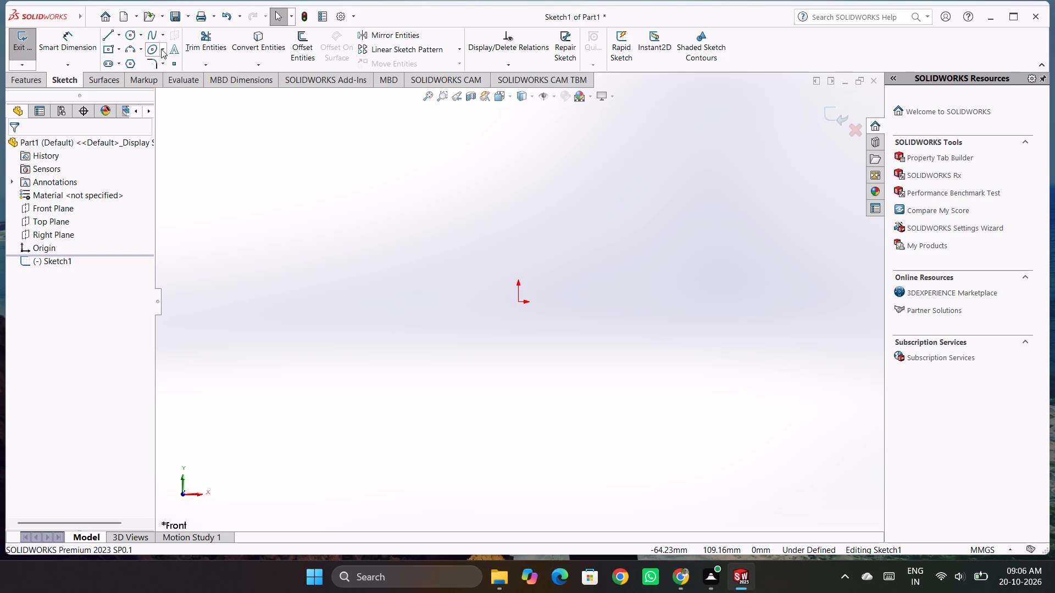
{"action": "left_click", "coordinate": [163, 47]}
{"action": "left_click", "coordinate": [169, 61]}
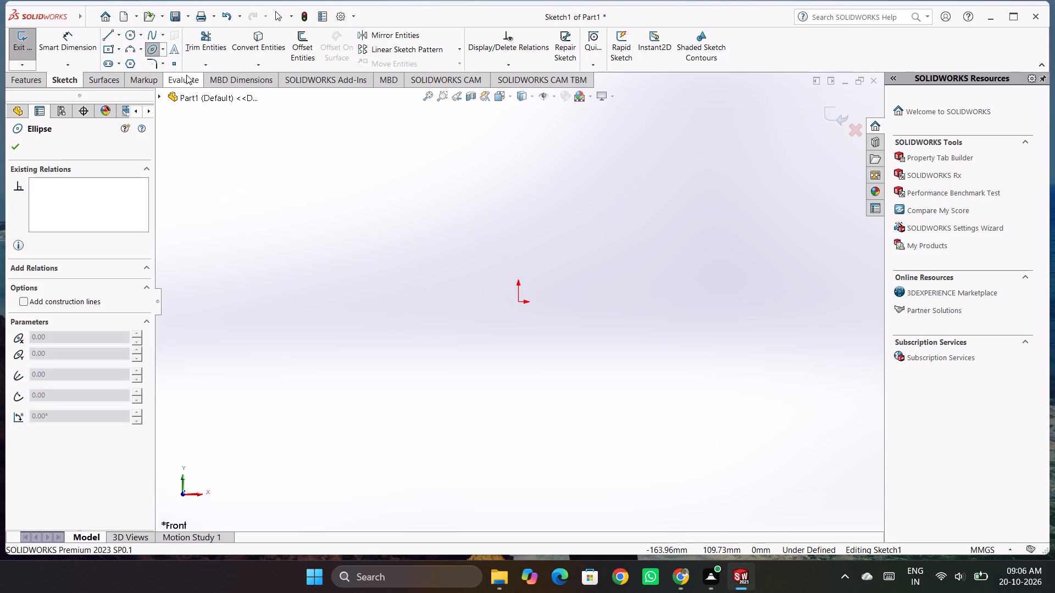
{"action": "left_click", "coordinate": [162, 49]}
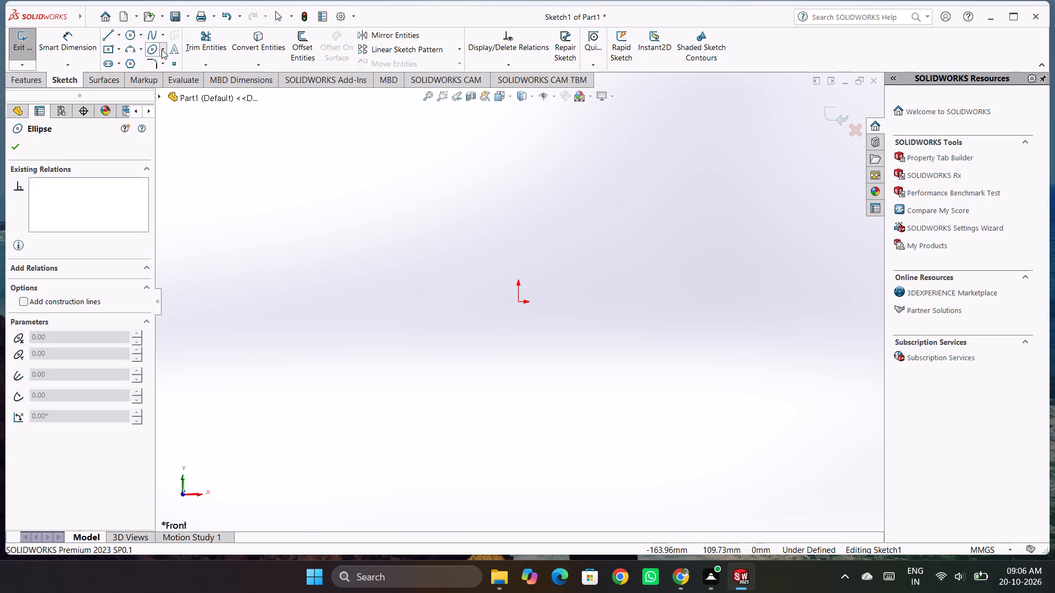
{"action": "left_click", "coordinate": [162, 49]}
{"action": "left_click", "coordinate": [517, 304]}
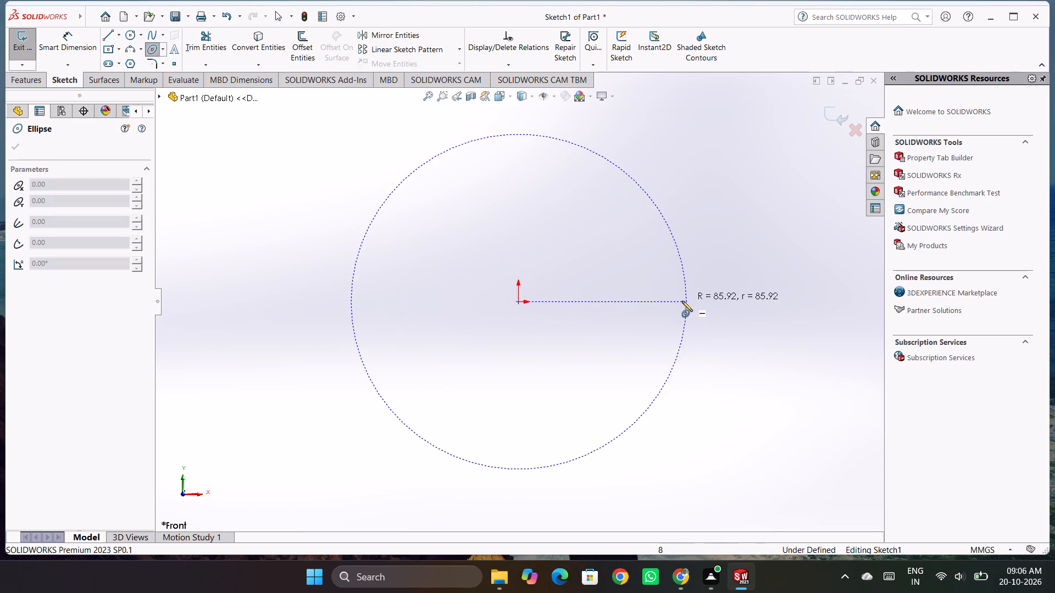
{"action": "left_click", "coordinate": [626, 299]}
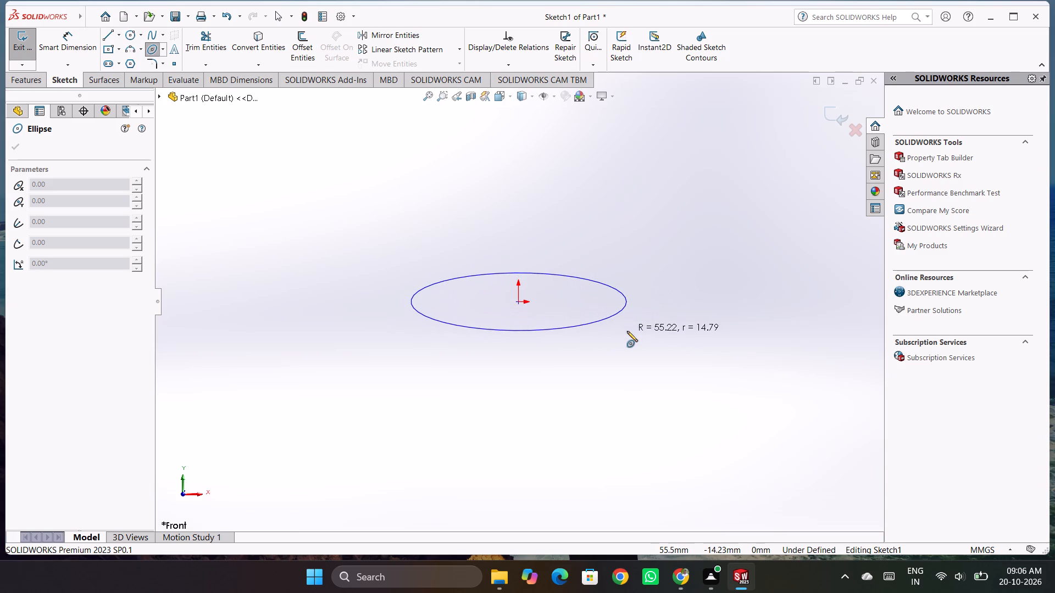
{"action": "left_click", "coordinate": [627, 331]}
{"action": "key", "text": "Escape"}
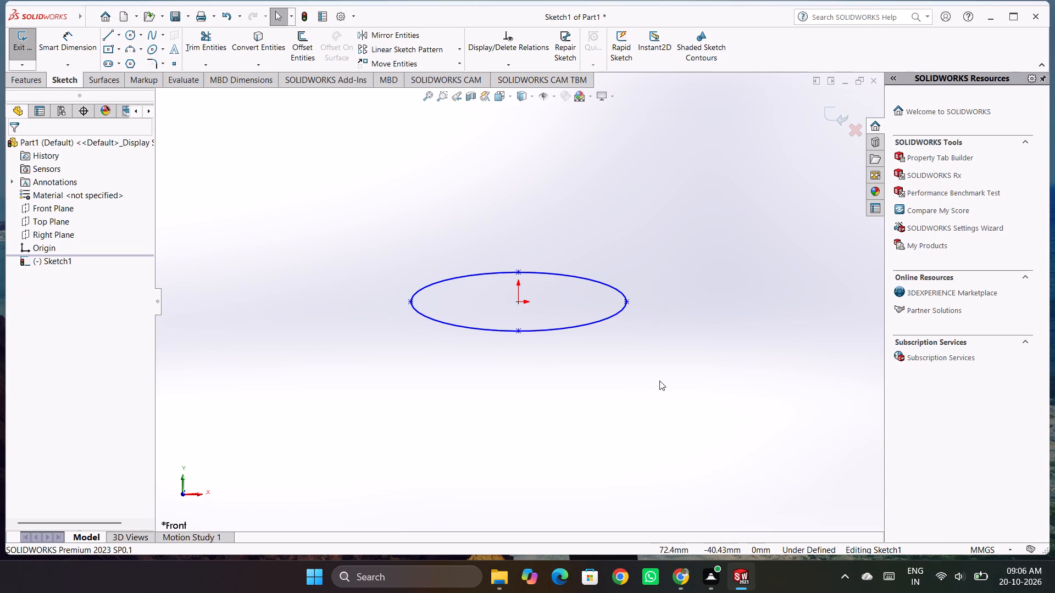
Start Smart Dimension on the ellipse and open its centre X coordinate for editing.
{"action": "left_click", "coordinate": [51, 39]}
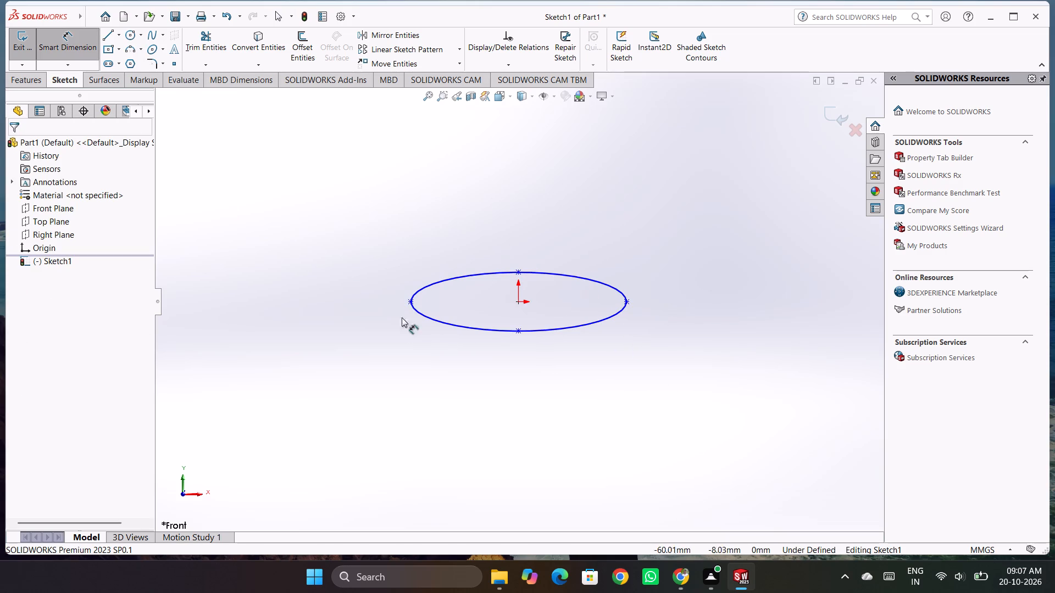
{"action": "left_click", "coordinate": [412, 305]}
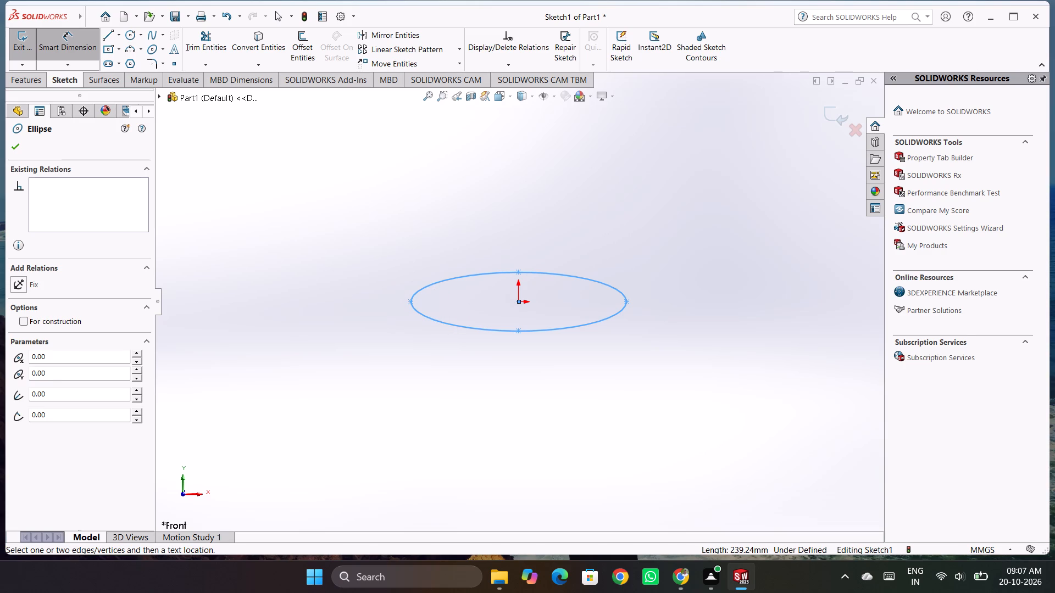
{"action": "left_click_drag", "start_coordinate": [54, 357], "coordinate": [12, 354]}
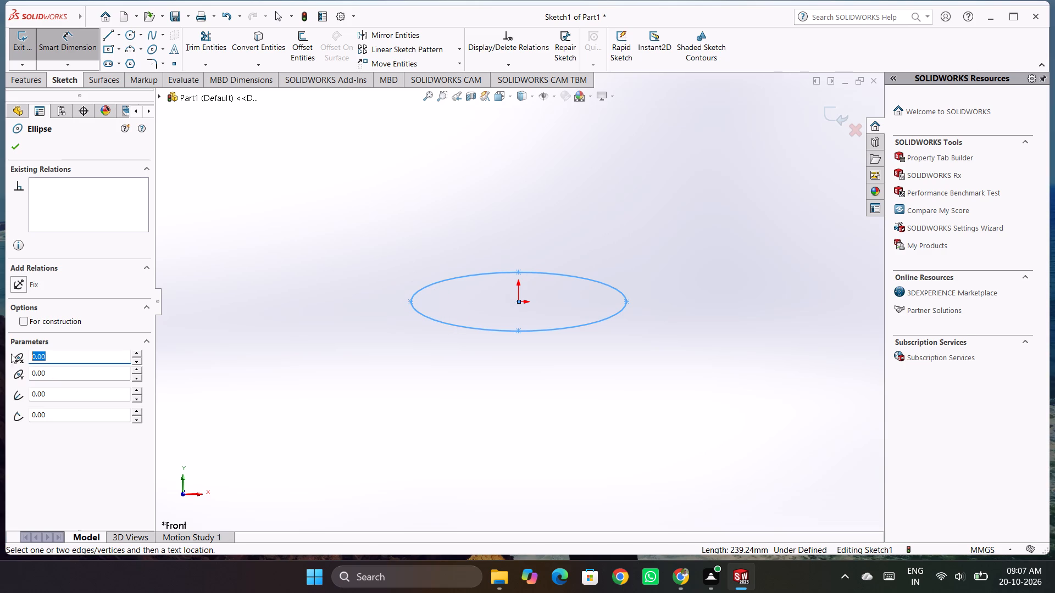
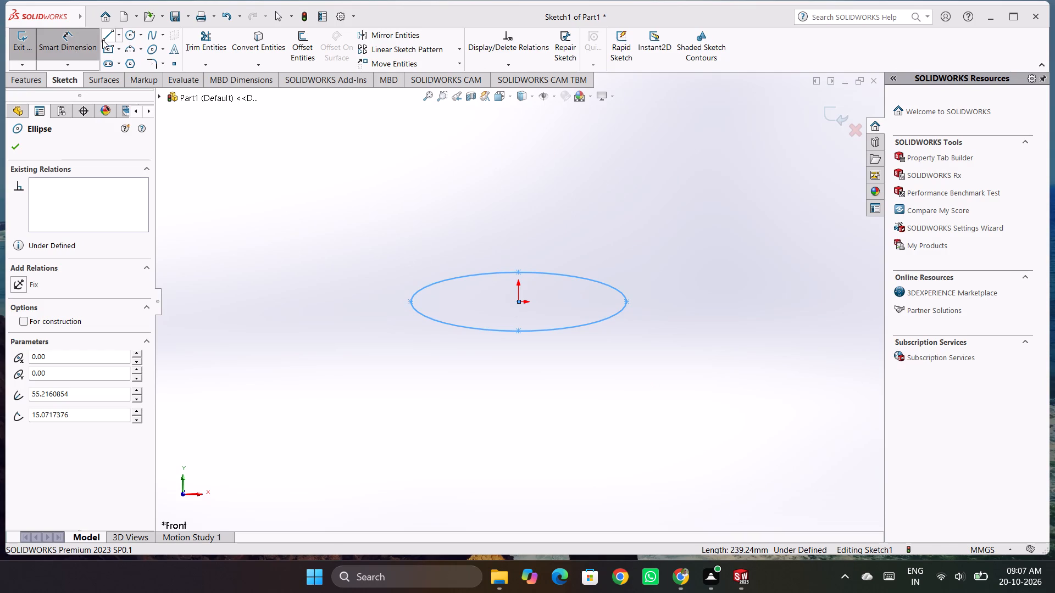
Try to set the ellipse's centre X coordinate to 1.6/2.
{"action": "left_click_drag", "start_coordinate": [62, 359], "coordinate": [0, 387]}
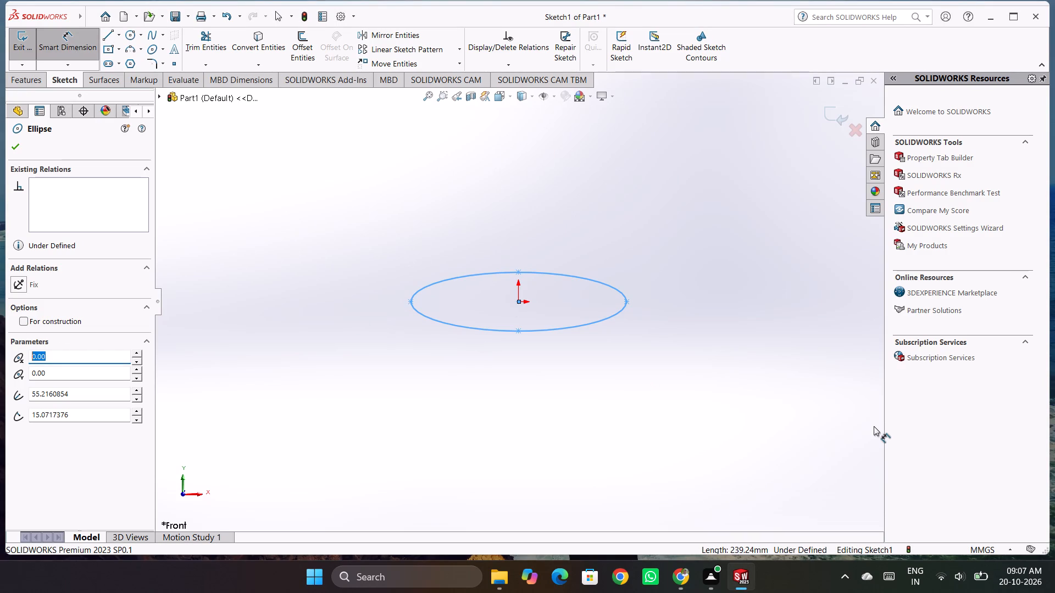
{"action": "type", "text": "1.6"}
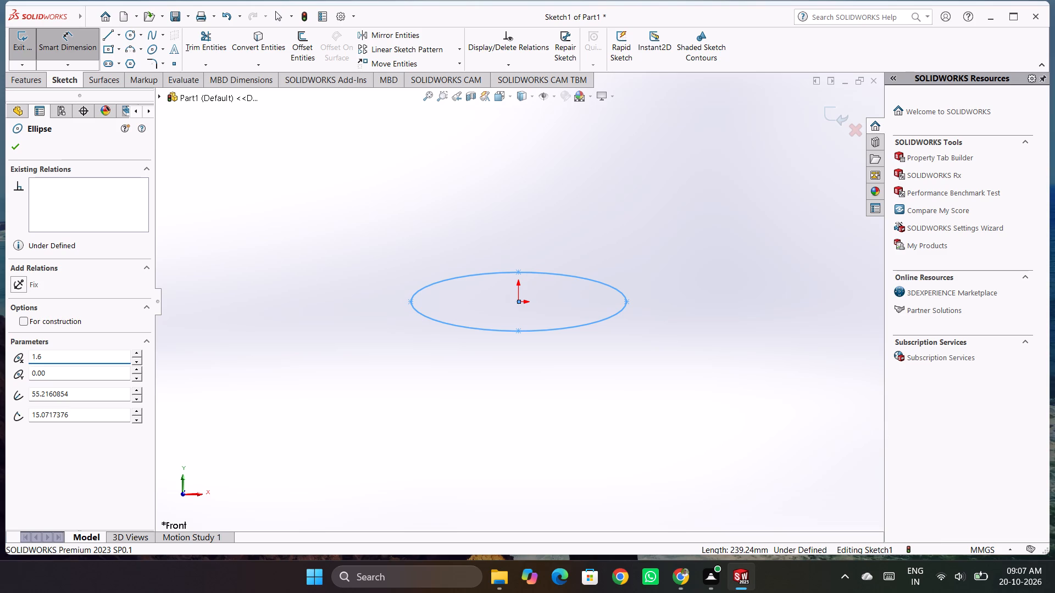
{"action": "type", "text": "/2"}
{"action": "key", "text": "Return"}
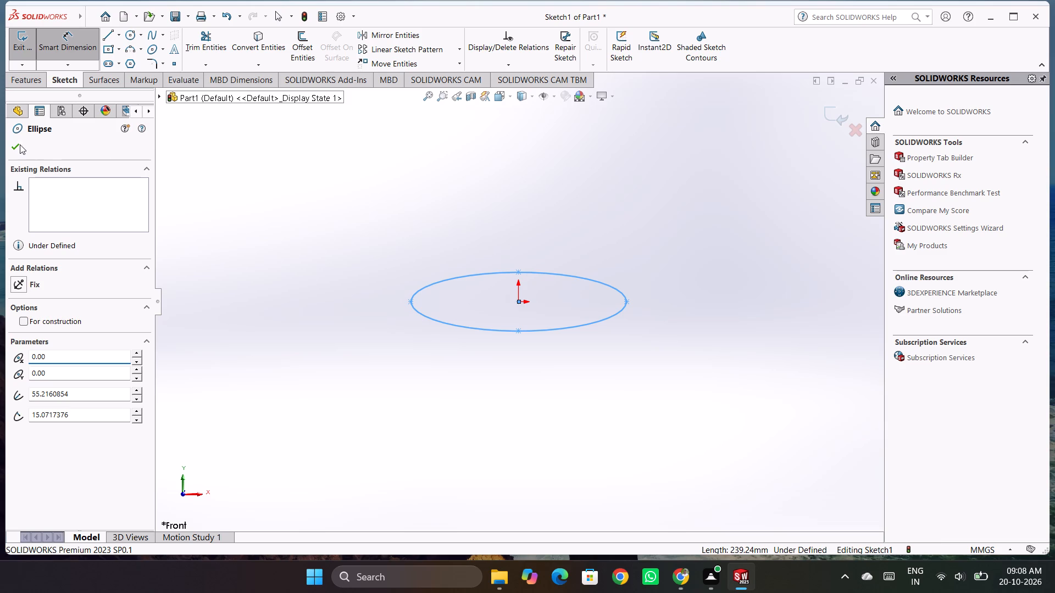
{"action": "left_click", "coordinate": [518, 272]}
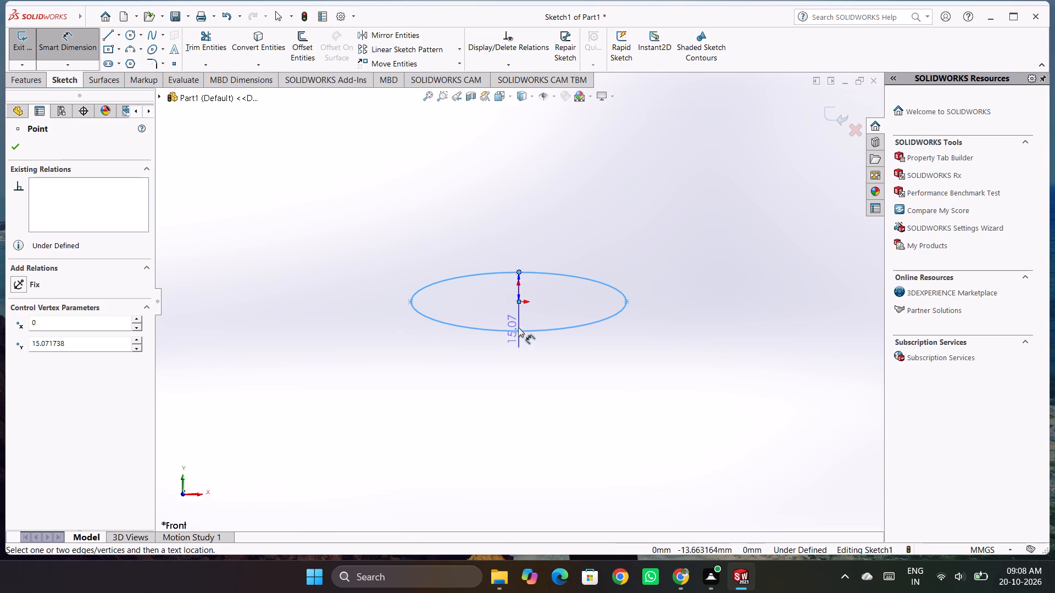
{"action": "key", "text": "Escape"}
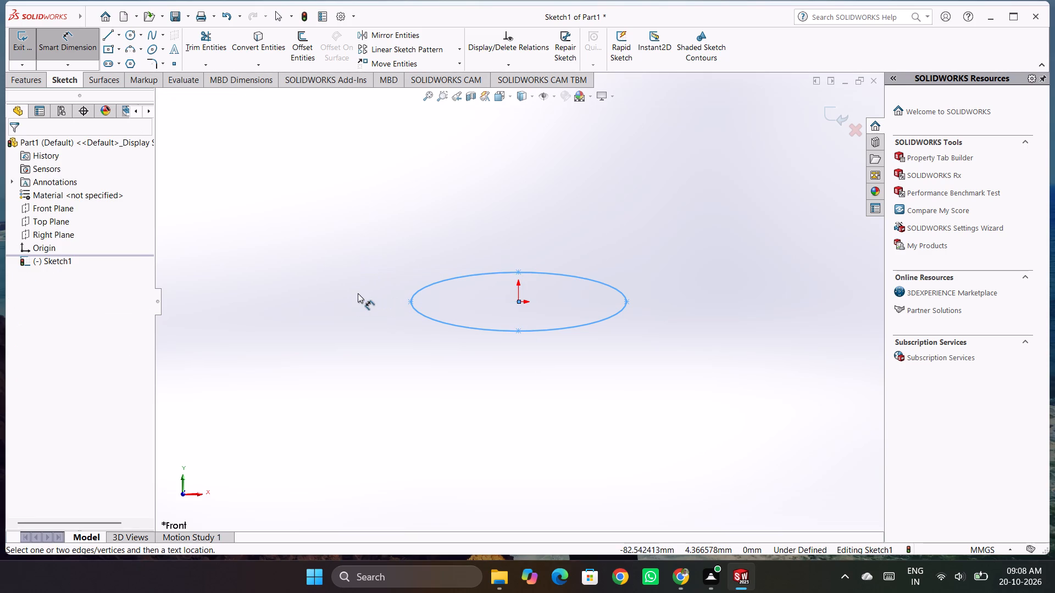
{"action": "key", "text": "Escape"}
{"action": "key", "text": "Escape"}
Dimension the ellipse's overall height between its top and bottom points as 0.5 mm.
{"action": "left_click", "coordinate": [63, 44]}
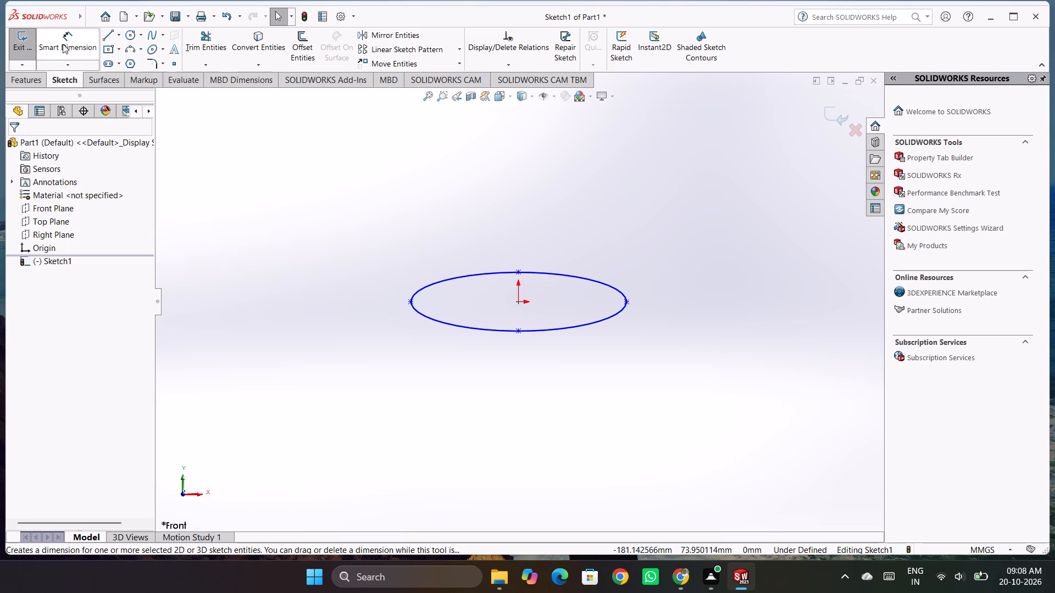
{"action": "left_click", "coordinate": [521, 273]}
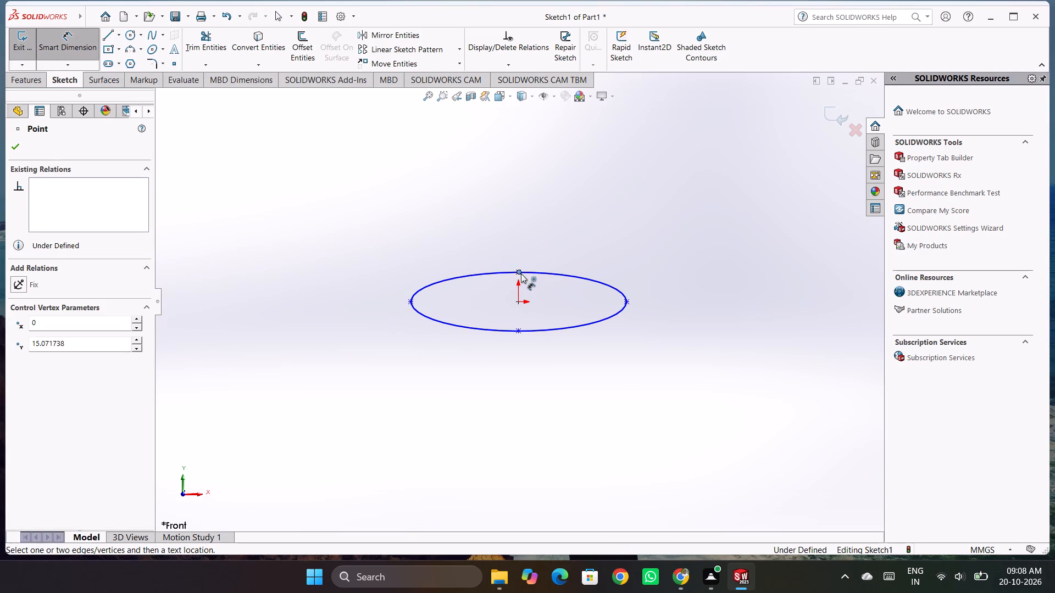
{"action": "left_click", "coordinate": [521, 332]}
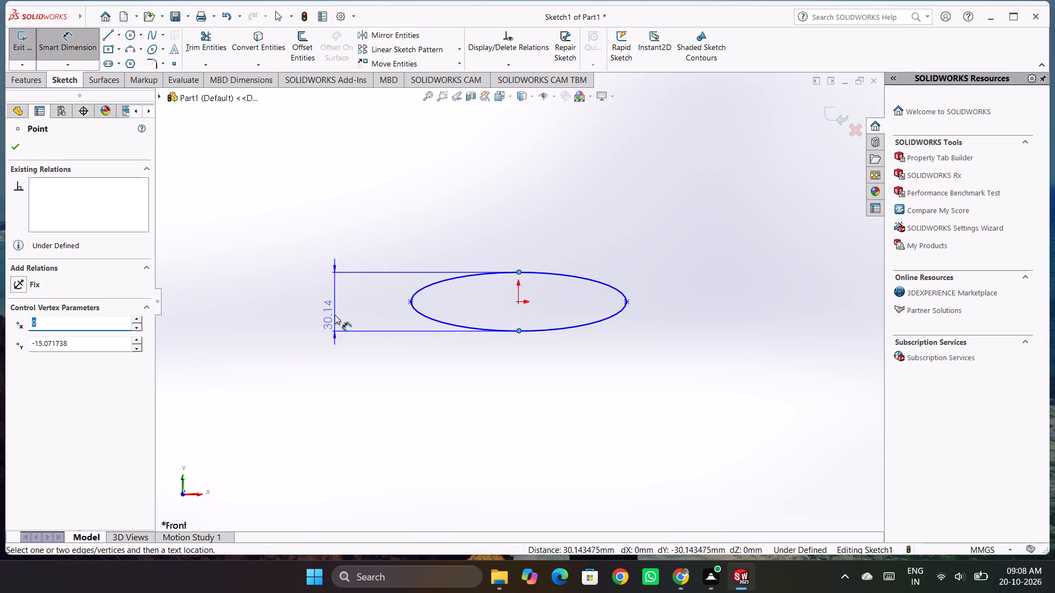
{"action": "left_click", "coordinate": [334, 303]}
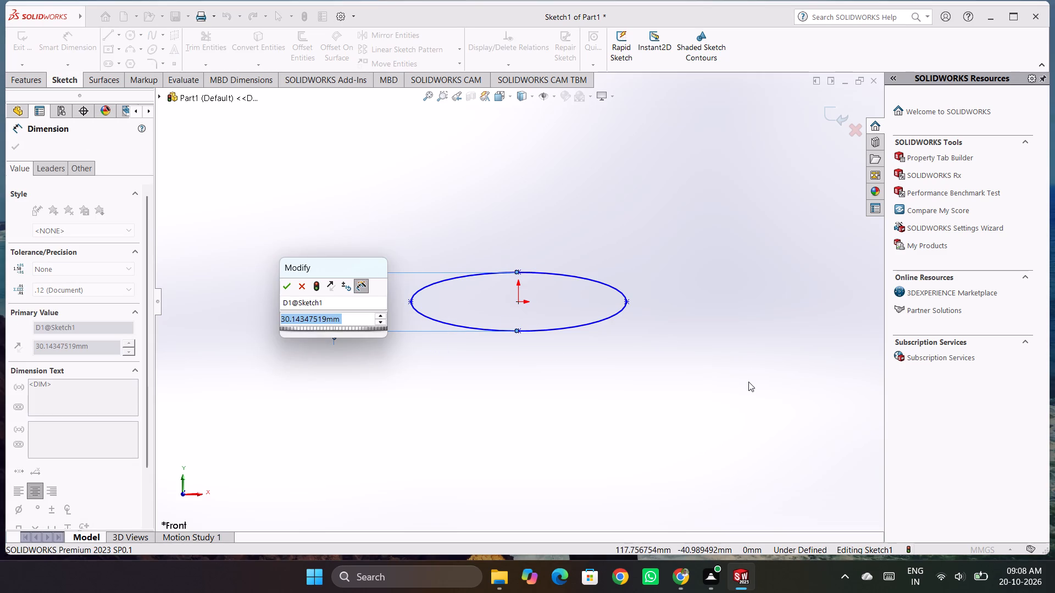
{"action": "type", "text": ".5"}
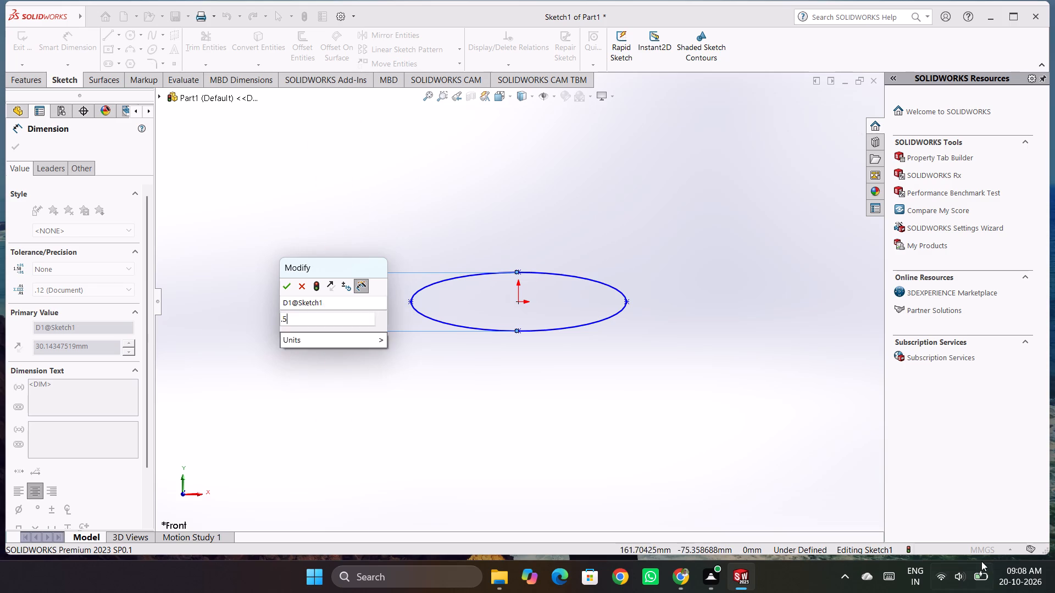
{"action": "key", "text": "Return"}
{"action": "left_click", "coordinate": [567, 220]}
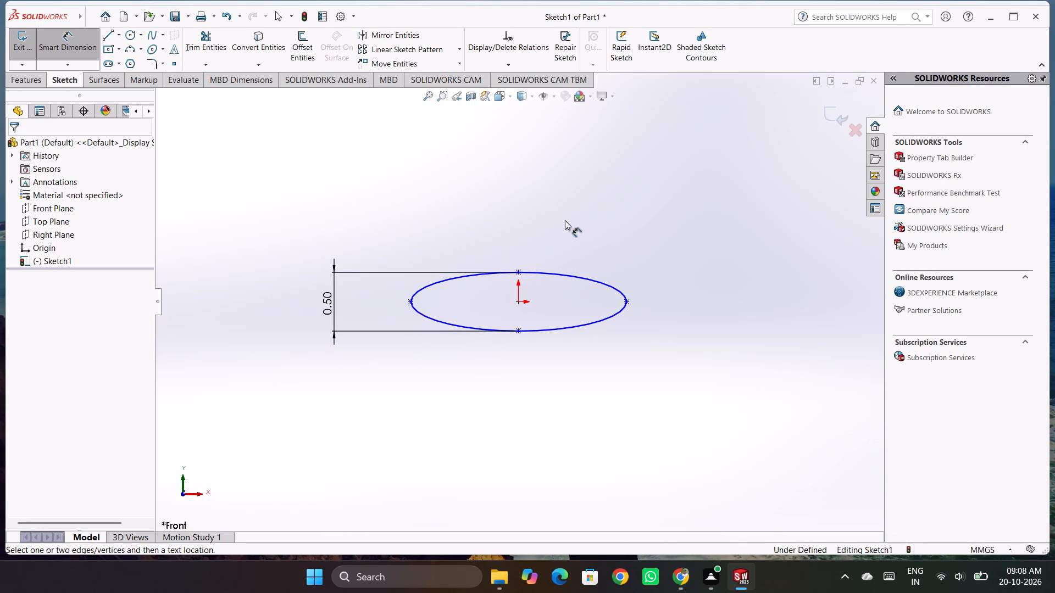
Dimension the ellipse's overall width between its two end points as 1.6 mm.
{"action": "left_click", "coordinate": [412, 305]}
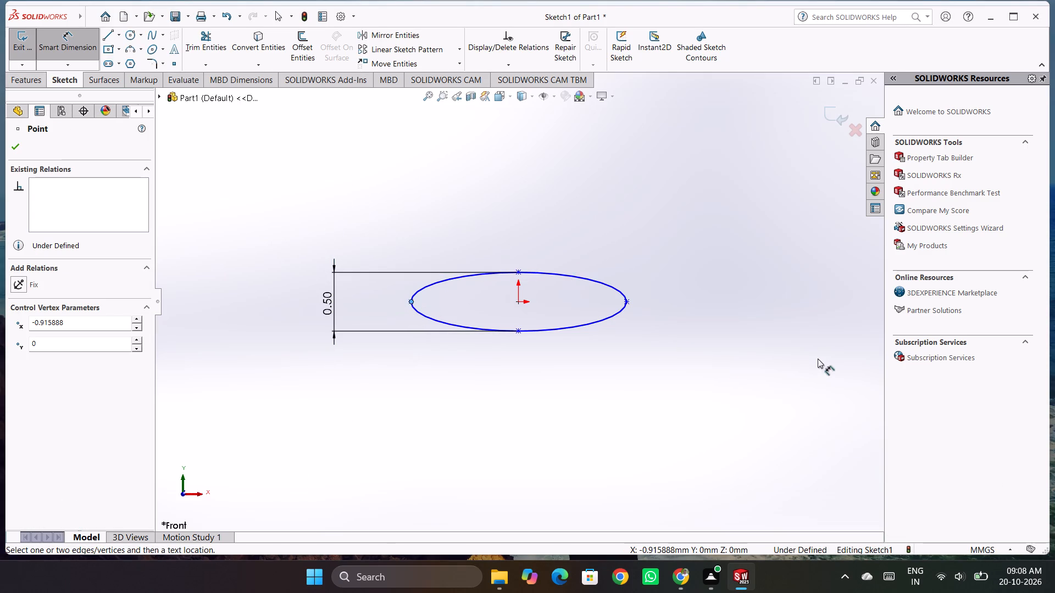
{"action": "left_click", "coordinate": [626, 304]}
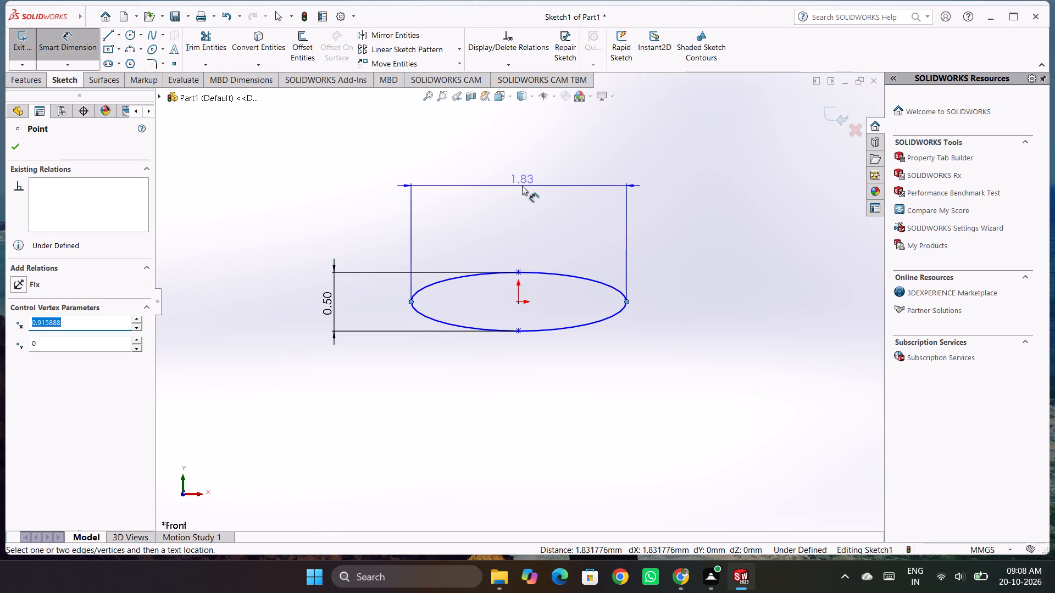
{"action": "left_click", "coordinate": [529, 193]}
{"action": "type", "text": "1.6"}
{"action": "key", "text": "Return"}
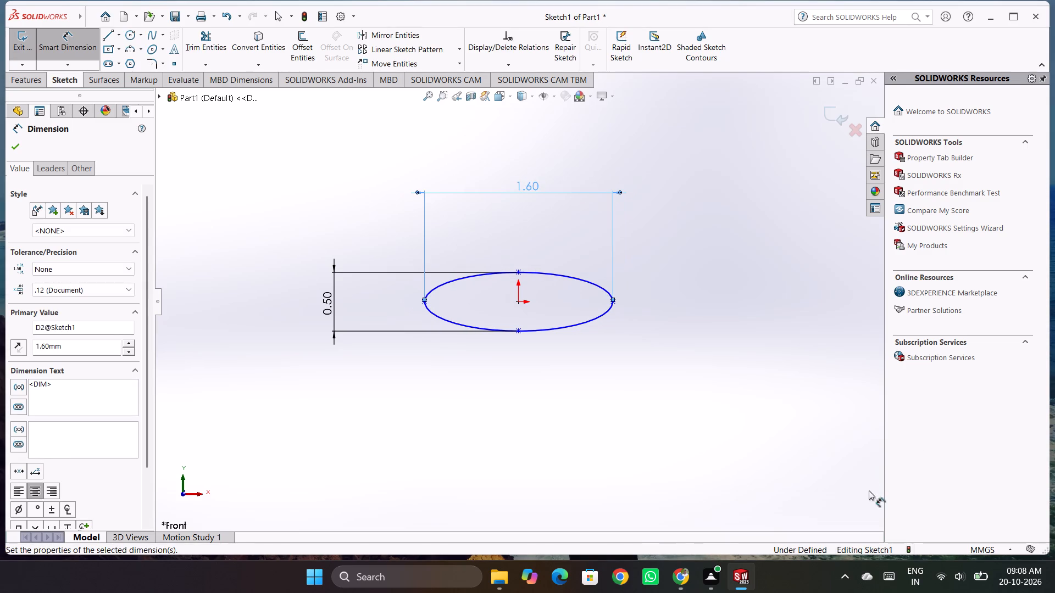
{"action": "left_click", "coordinate": [697, 268]}
Test the dimensioned ellipse's remaining freedom by trying to move its curve at several places.
{"action": "scroll", "coordinate": [493, 244], "scroll_direction": "down", "scroll_amount": 4}
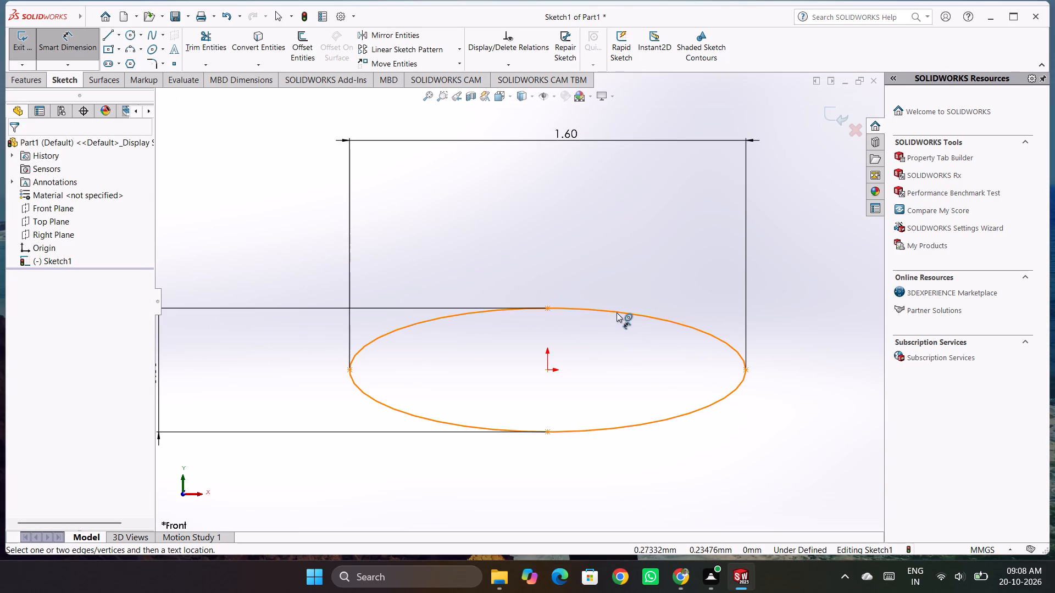
{"action": "left_click_drag", "start_coordinate": [617, 312], "coordinate": [621, 387]}
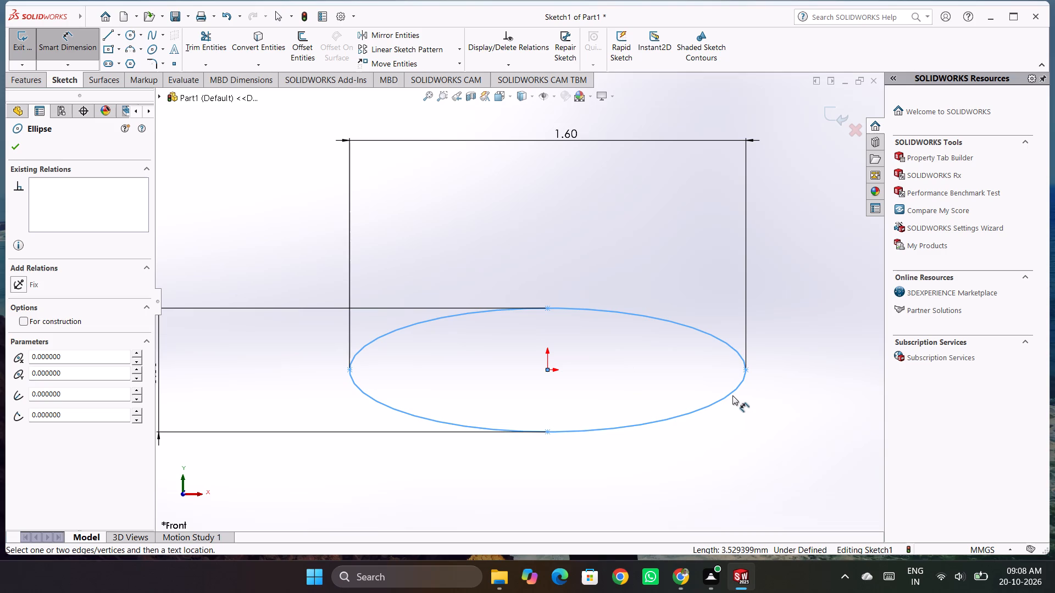
{"action": "left_click_drag", "start_coordinate": [732, 395], "coordinate": [712, 484]}
{"action": "key", "text": "Escape"}
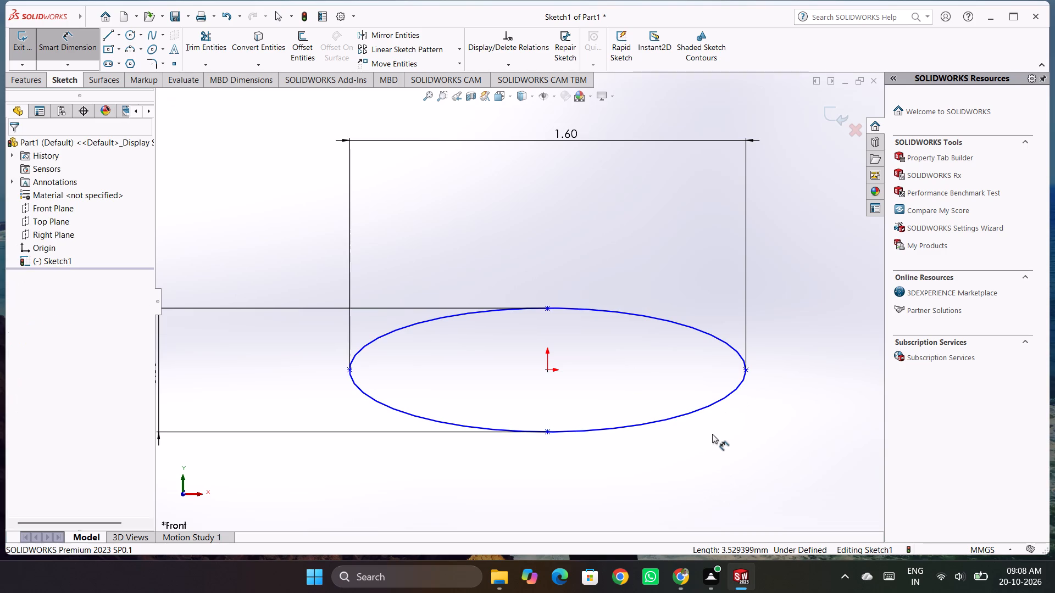
{"action": "left_click_drag", "start_coordinate": [691, 413], "coordinate": [759, 406]}
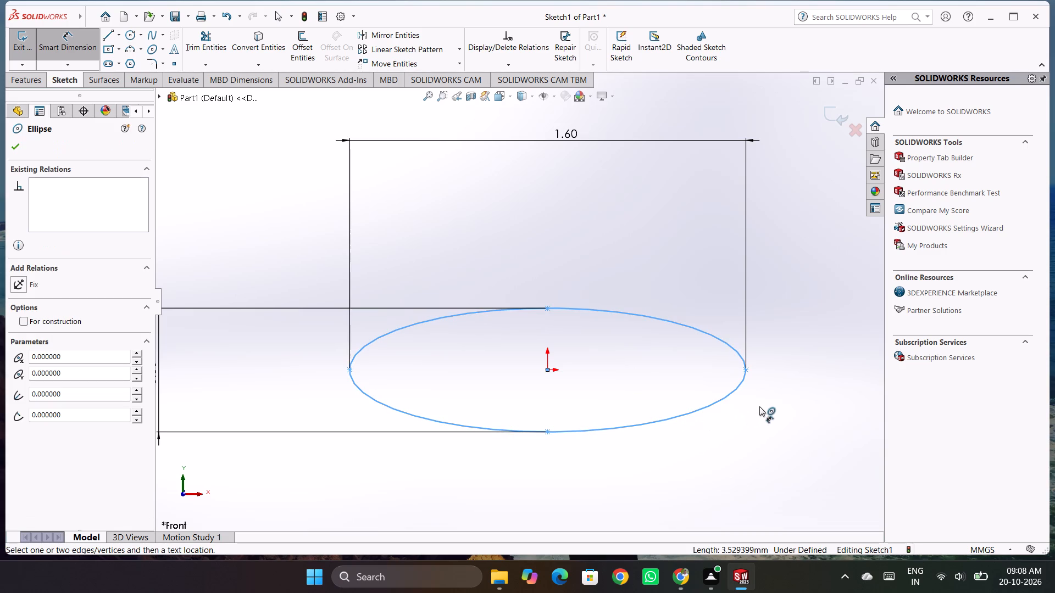
{"action": "left_click_drag", "start_coordinate": [759, 406], "coordinate": [780, 404]}
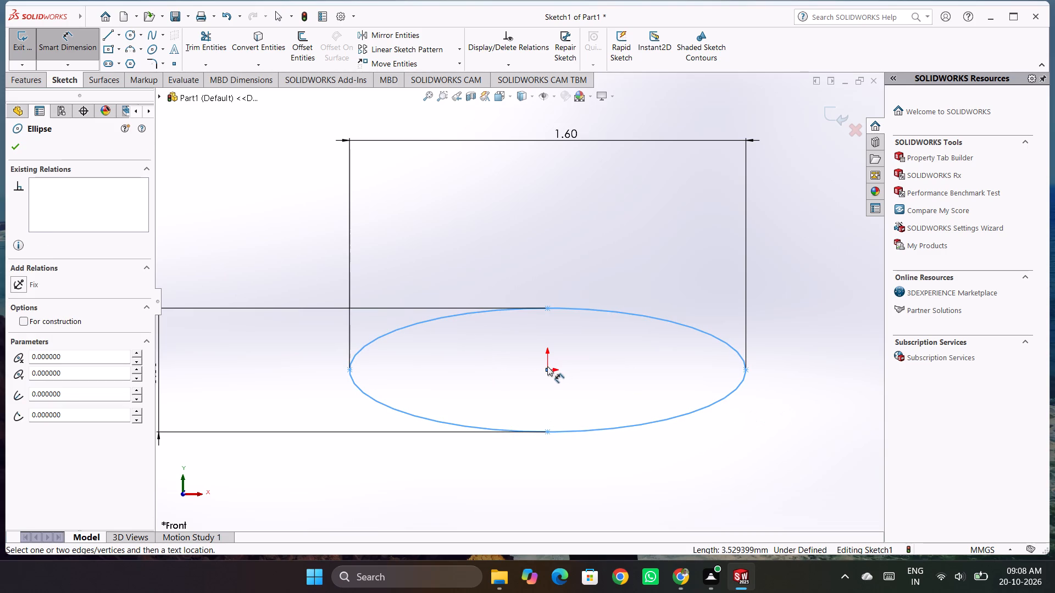
{"action": "key", "text": "Escape"}
{"action": "left_click_drag", "start_coordinate": [596, 309], "coordinate": [643, 309]}
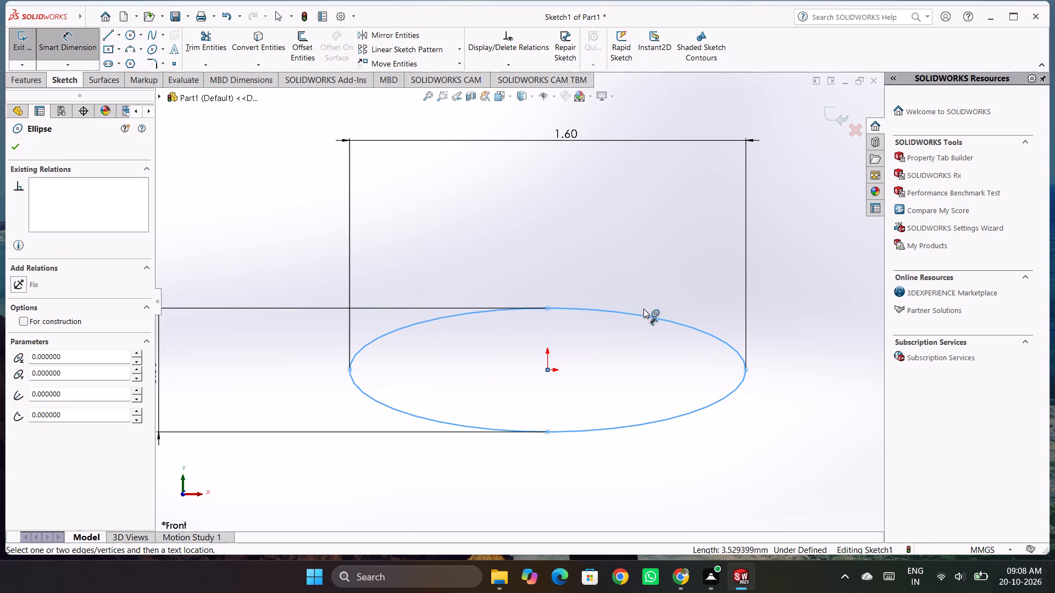
{"action": "left_click_drag", "start_coordinate": [643, 309], "coordinate": [596, 418]}
{"action": "key", "text": "Escape"}
{"action": "key", "text": "Escape"}
{"action": "key", "text": "Escape"}
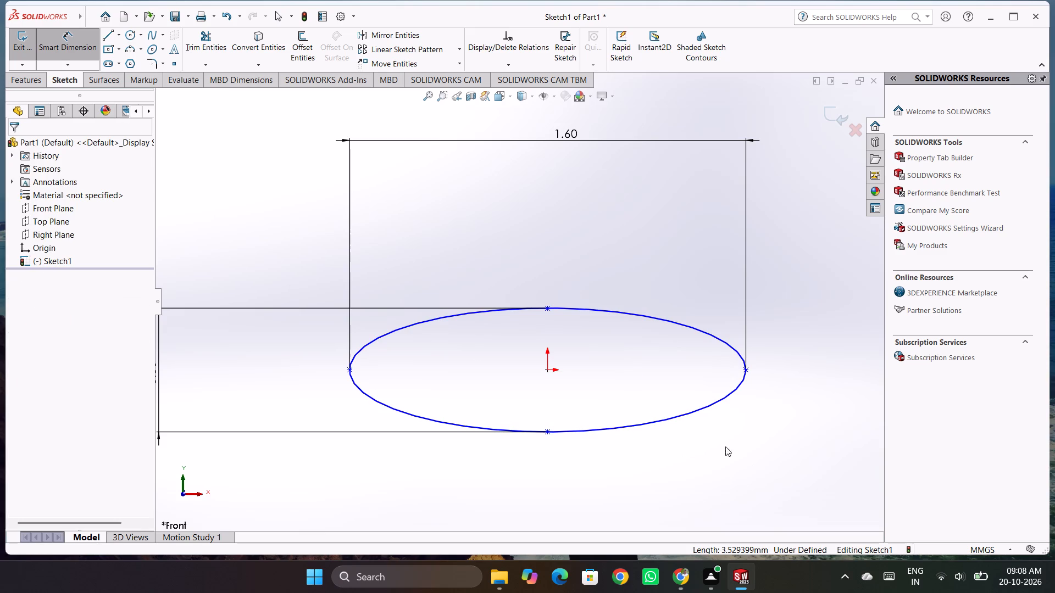
{"action": "left_click_drag", "start_coordinate": [357, 354], "coordinate": [358, 353]}
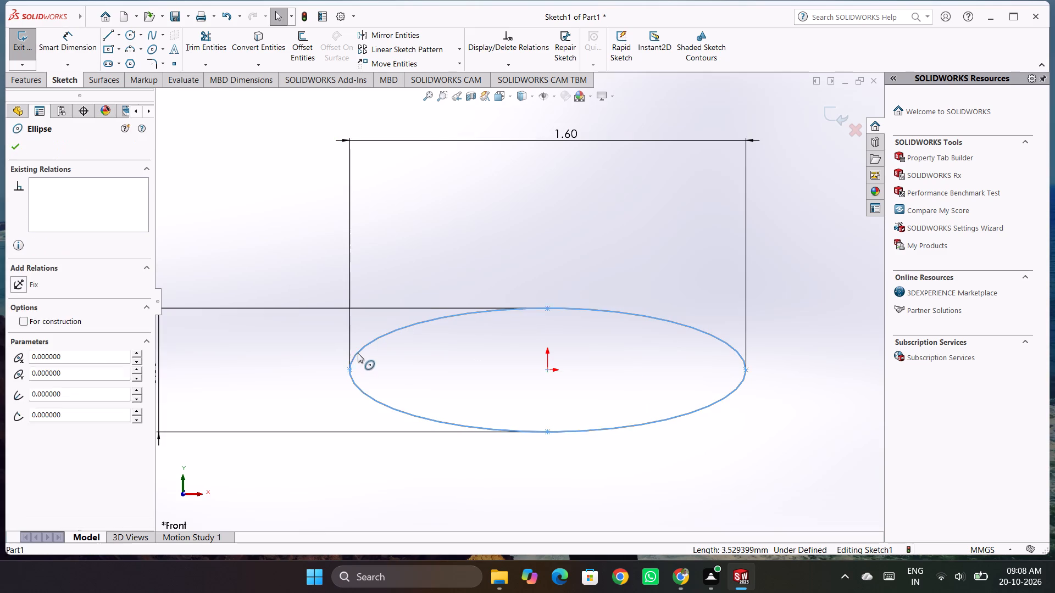
{"action": "left_click_drag", "start_coordinate": [358, 353], "coordinate": [365, 388]}
{"action": "key", "text": "Escape"}
{"action": "key", "text": "Escape"}
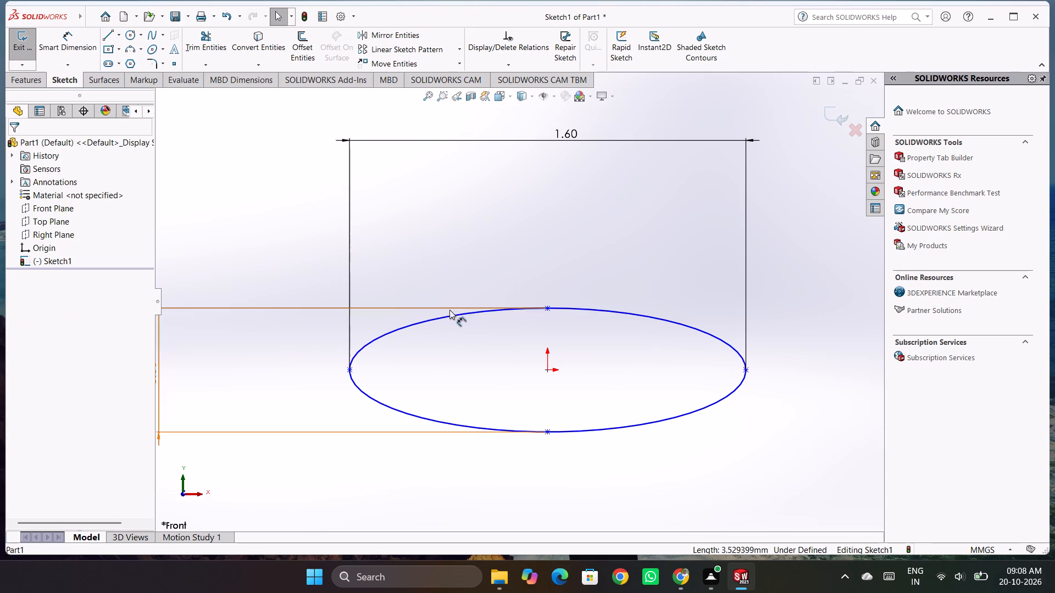
Inspect the ellipse's parameters and its centre point's relations, and test again whether the curve and centre can move.
{"action": "right_click", "coordinate": [445, 321]}
{"action": "left_click", "coordinate": [442, 318]}
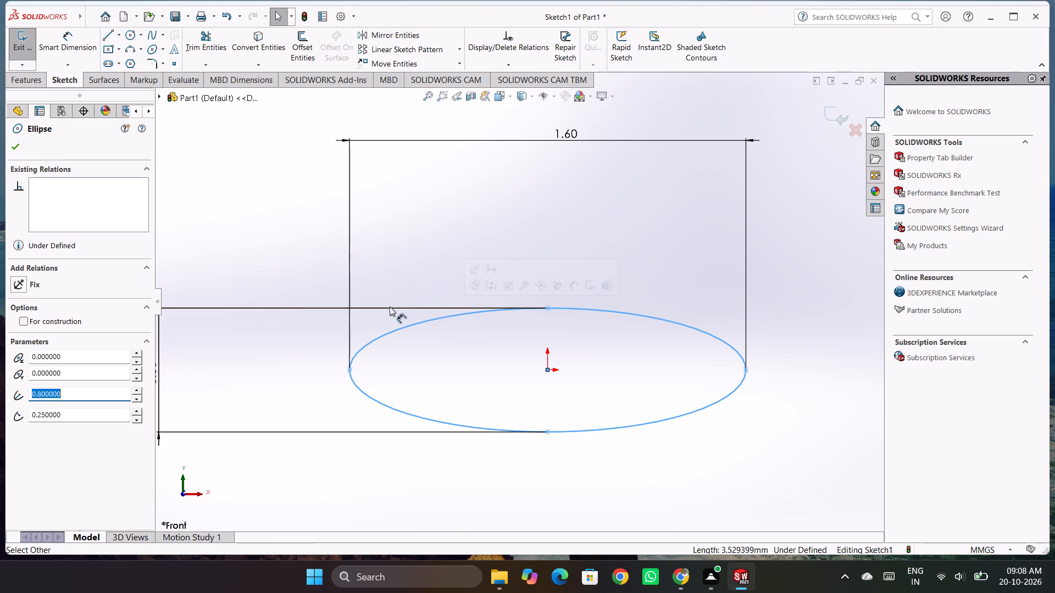
{"action": "left_click", "coordinate": [126, 446]}
{"action": "left_click", "coordinate": [15, 150]}
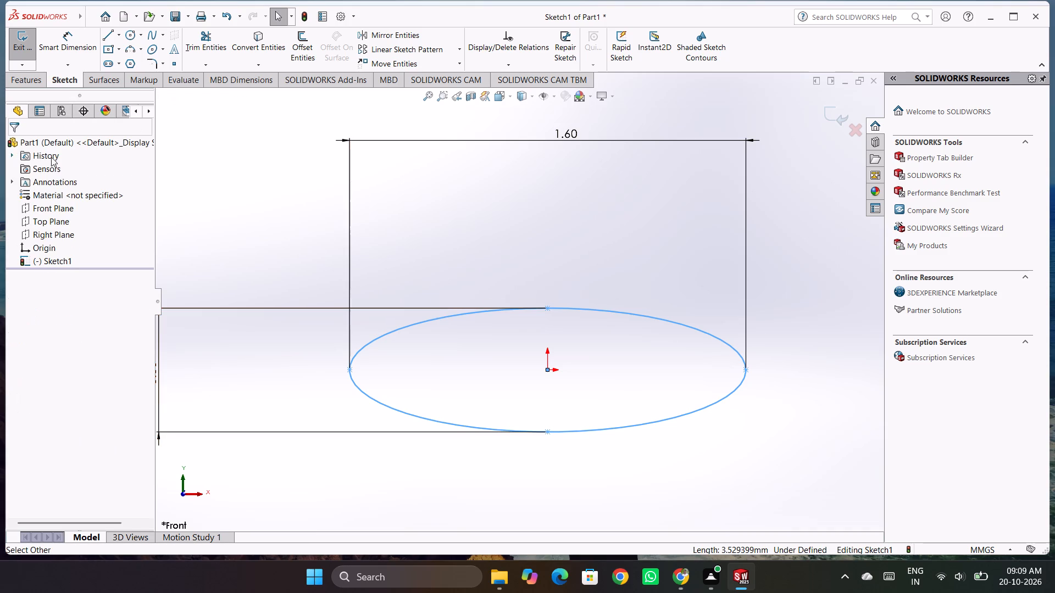
{"action": "left_click", "coordinate": [298, 186]}
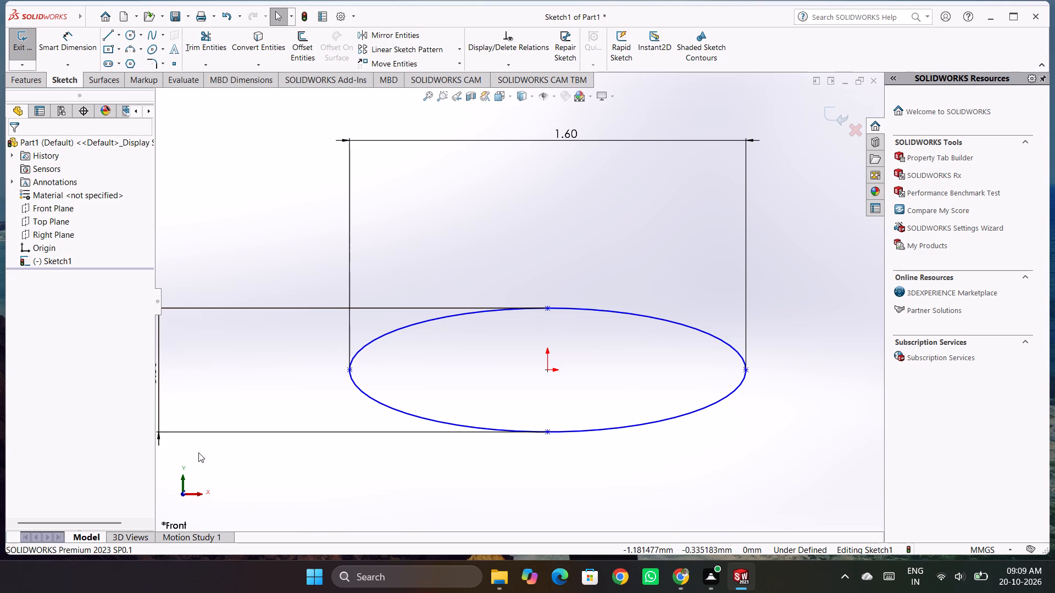
{"action": "scroll", "coordinate": [451, 409], "scroll_direction": "down", "scroll_amount": 4}
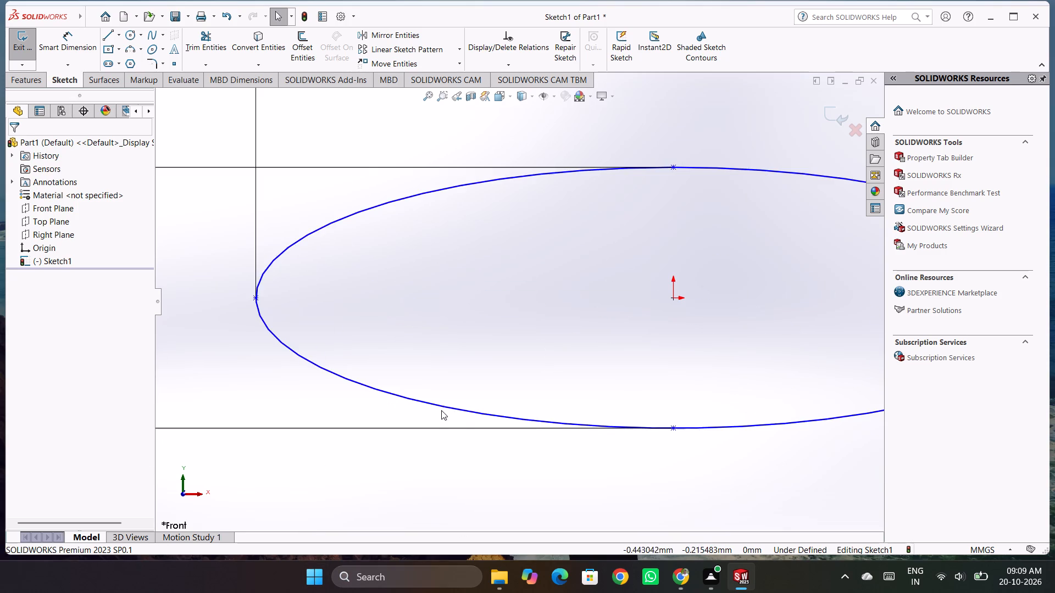
{"action": "left_click_drag", "start_coordinate": [441, 405], "coordinate": [434, 451]}
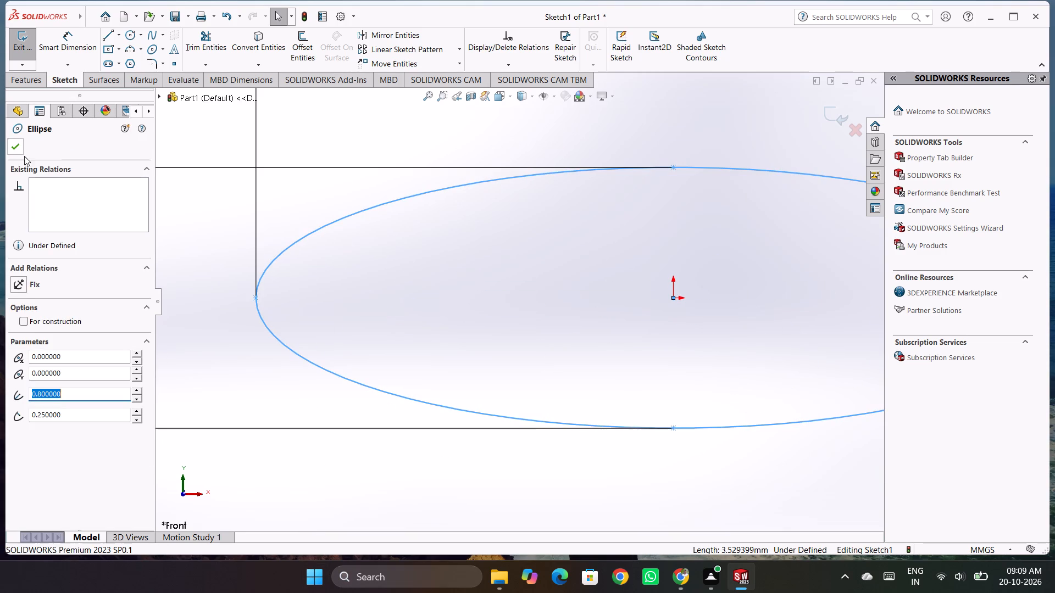
{"action": "left_click", "coordinate": [9, 146]}
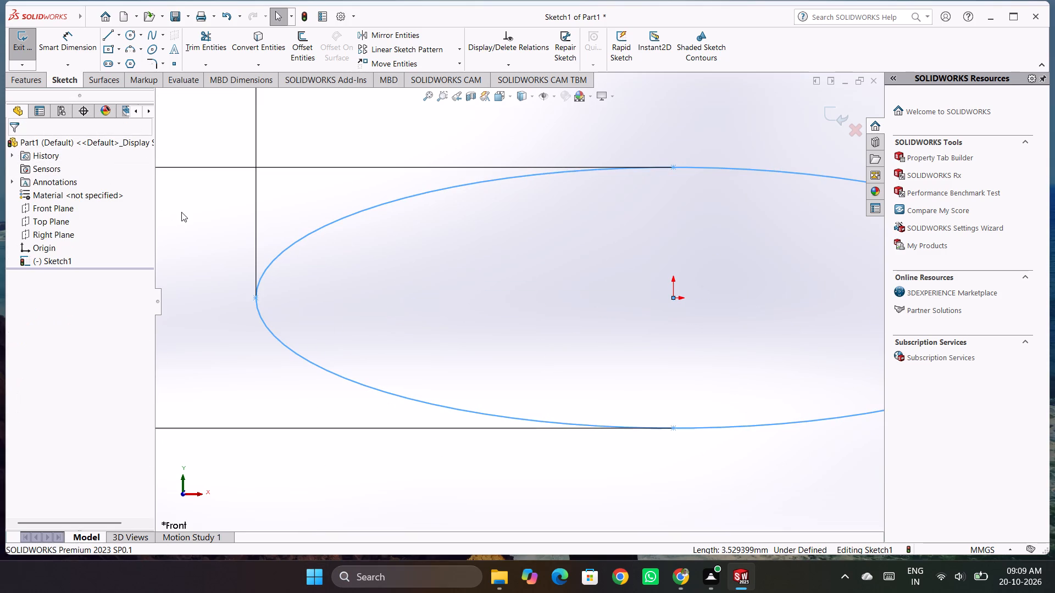
{"action": "left_click", "coordinate": [181, 212]}
{"action": "scroll", "coordinate": [232, 259], "scroll_direction": "up", "scroll_amount": 5}
{"action": "scroll", "coordinate": [756, 370], "scroll_direction": "down", "scroll_amount": 5}
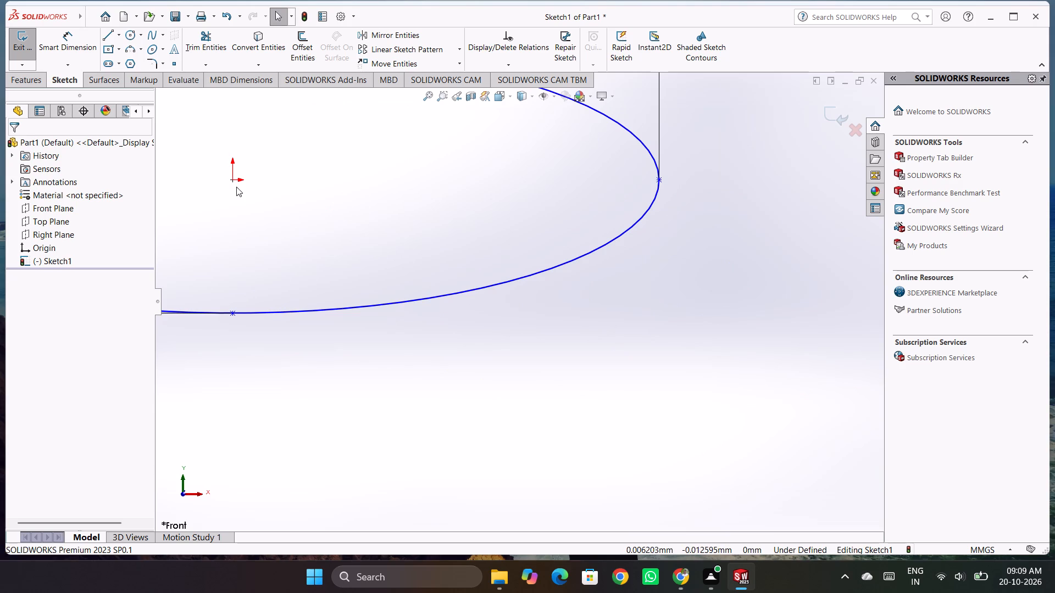
{"action": "left_click_drag", "start_coordinate": [231, 181], "coordinate": [232, 255]}
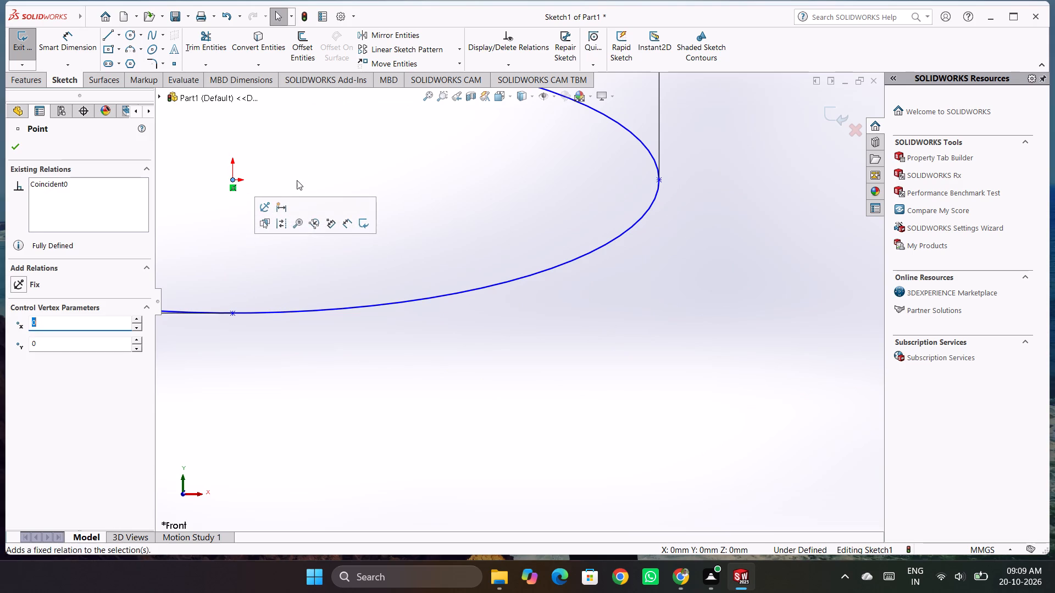
{"action": "left_click", "coordinate": [299, 163]}
{"action": "scroll", "coordinate": [341, 237], "scroll_direction": "up", "scroll_amount": 3}
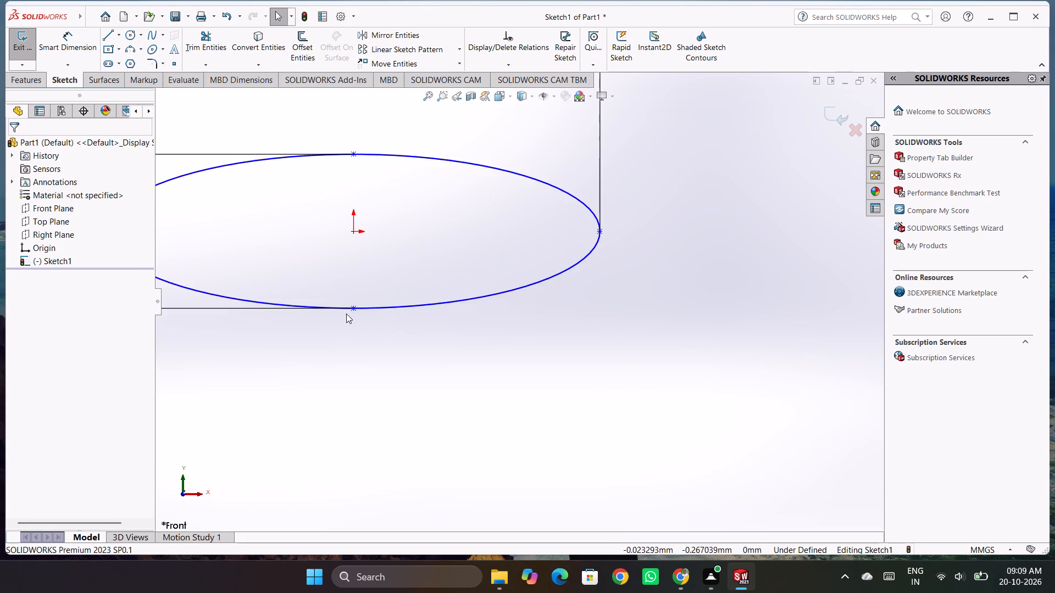
Add a Vertical relation between the ellipse's top and bottom points.
{"action": "right_click", "coordinate": [352, 307]}
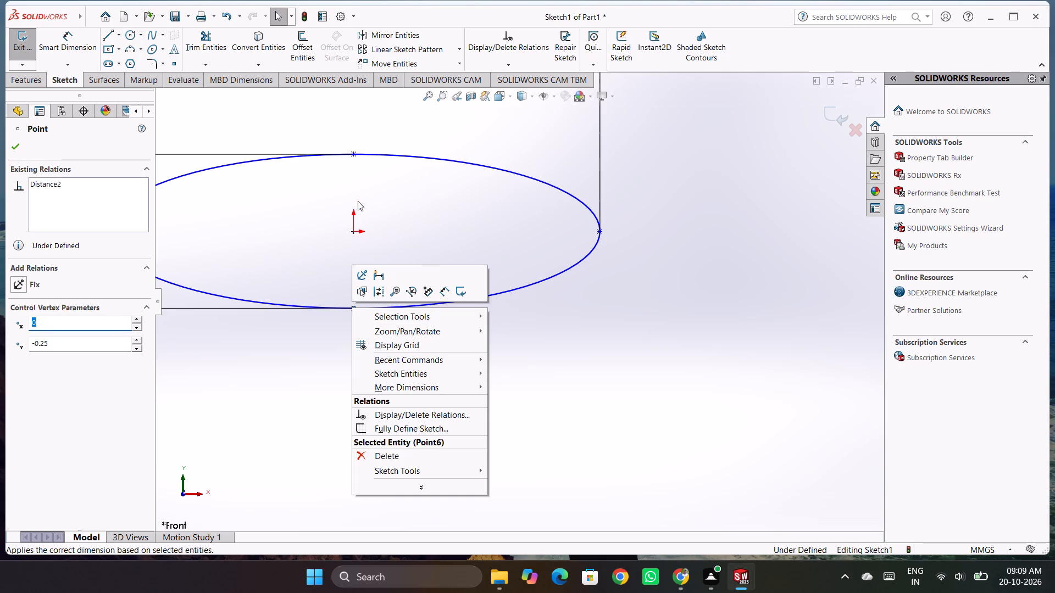
{"action": "left_click", "coordinate": [352, 154]}
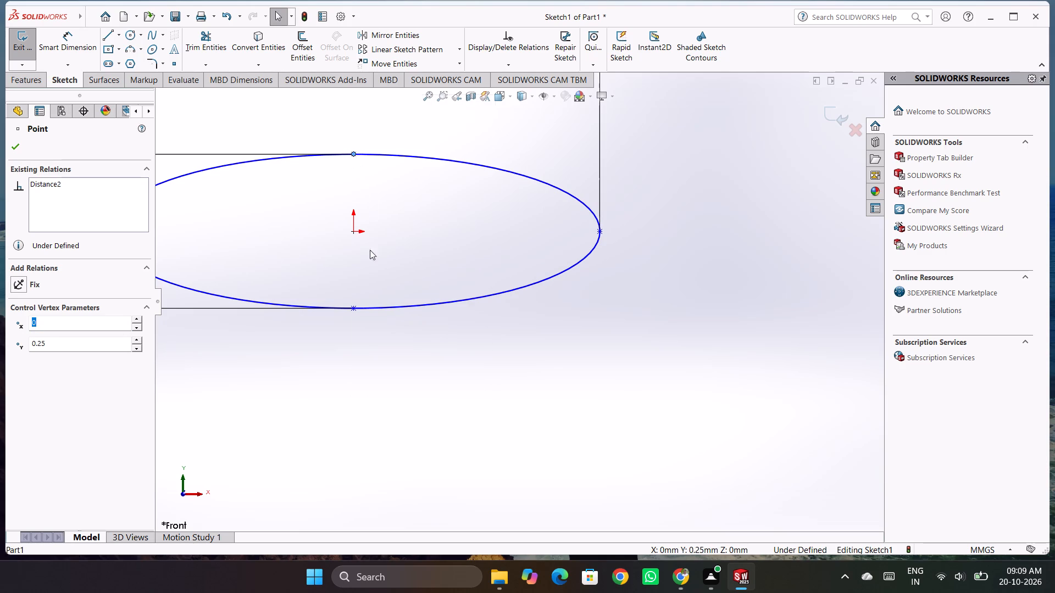
{"action": "left_click", "coordinate": [352, 310], "text": "ctrl"}
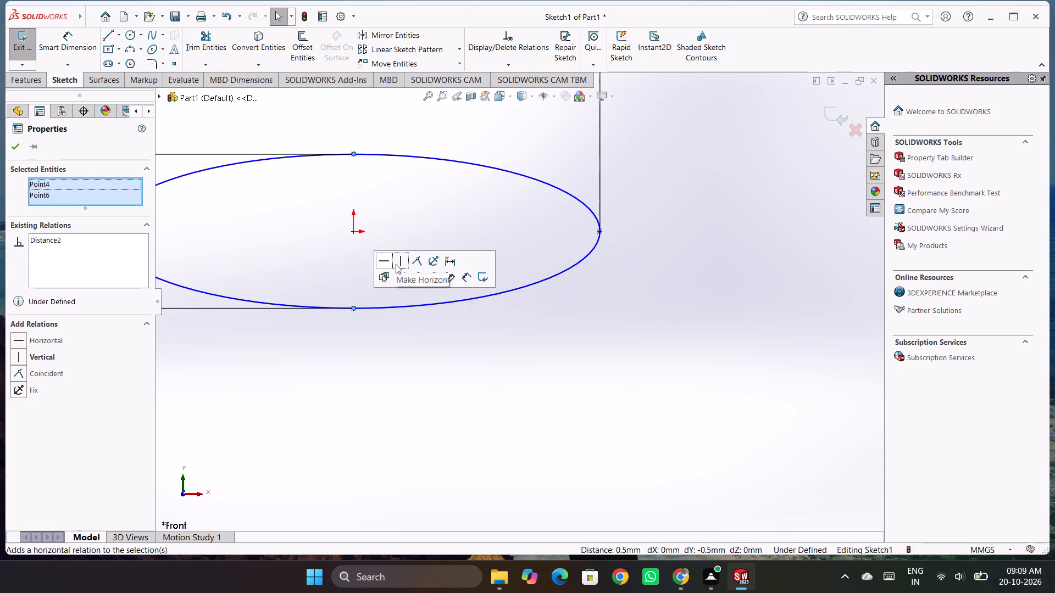
{"action": "left_click", "coordinate": [396, 264]}
{"action": "left_click", "coordinate": [309, 248]}
Start a centre-based circle inside the ellipse, placing its centre on the origin.
{"action": "scroll", "coordinate": [481, 305], "scroll_direction": "up", "scroll_amount": 3}
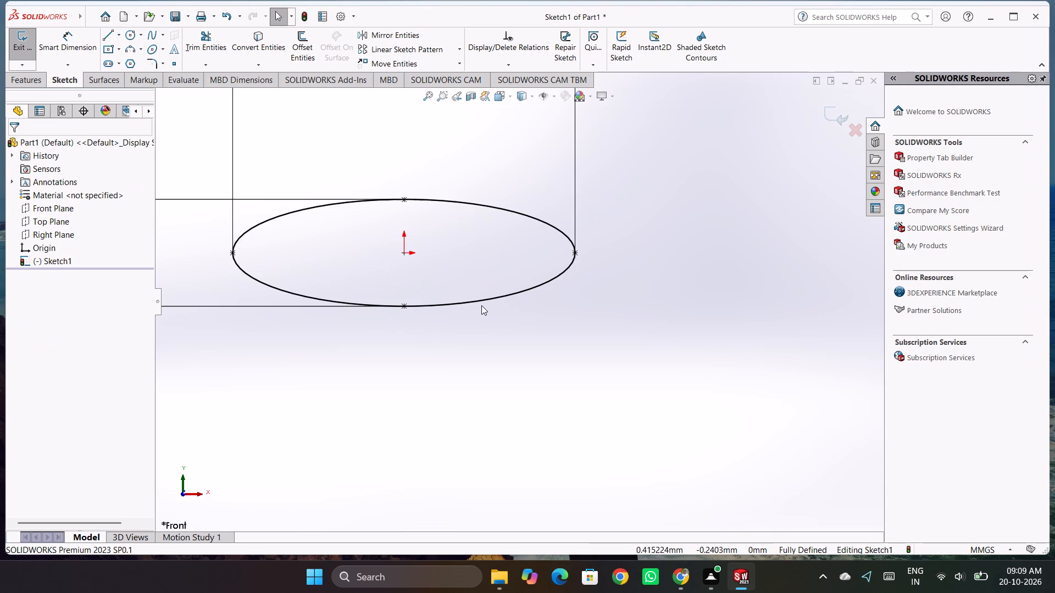
{"action": "left_click", "coordinate": [415, 186]}
{"action": "scroll", "coordinate": [433, 240], "scroll_direction": "up", "scroll_amount": 4}
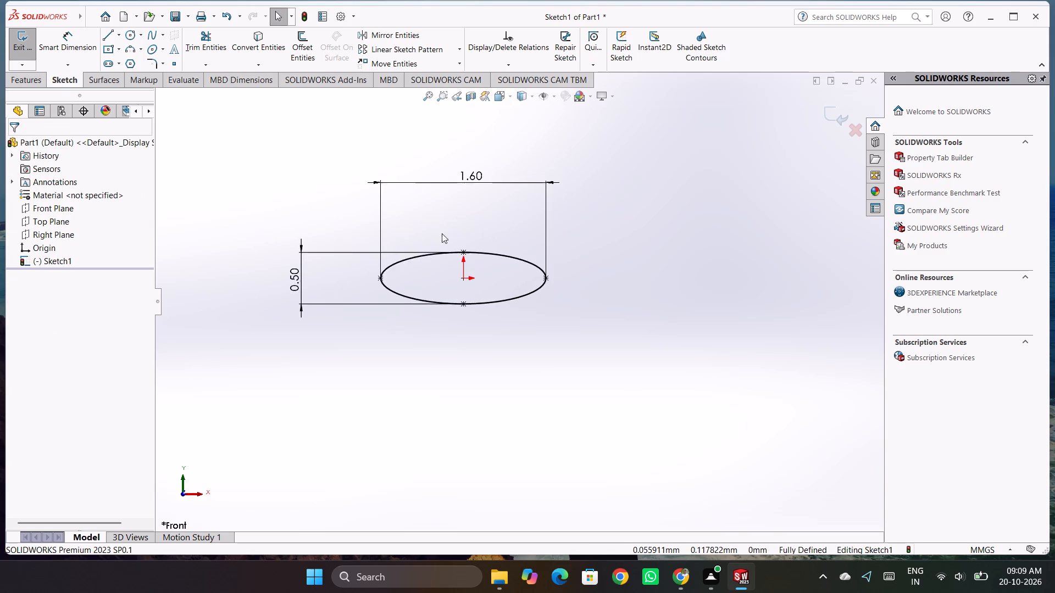
{"action": "scroll", "coordinate": [513, 209], "scroll_direction": "down", "scroll_amount": 1}
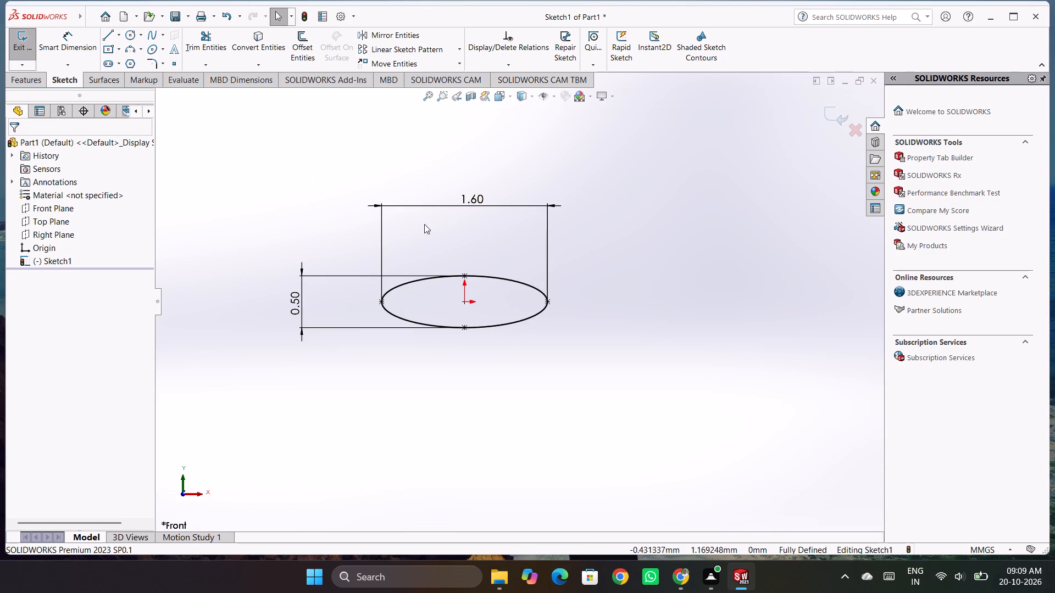
{"action": "scroll", "coordinate": [459, 263], "scroll_direction": "down", "scroll_amount": 5}
{"action": "scroll", "coordinate": [473, 388], "scroll_direction": "up", "scroll_amount": 5}
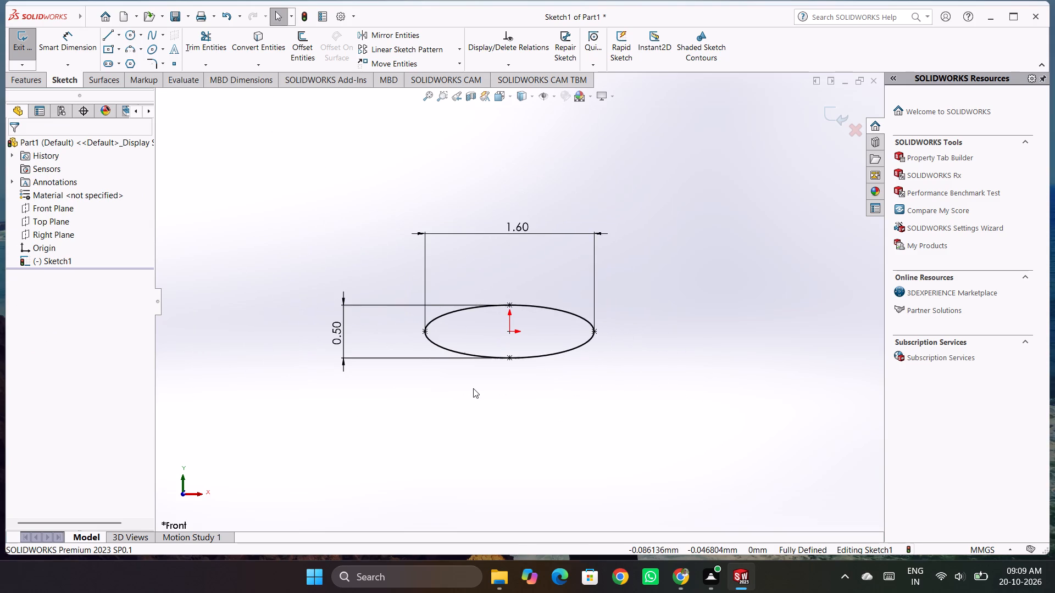
{"action": "left_click", "coordinate": [130, 34]}
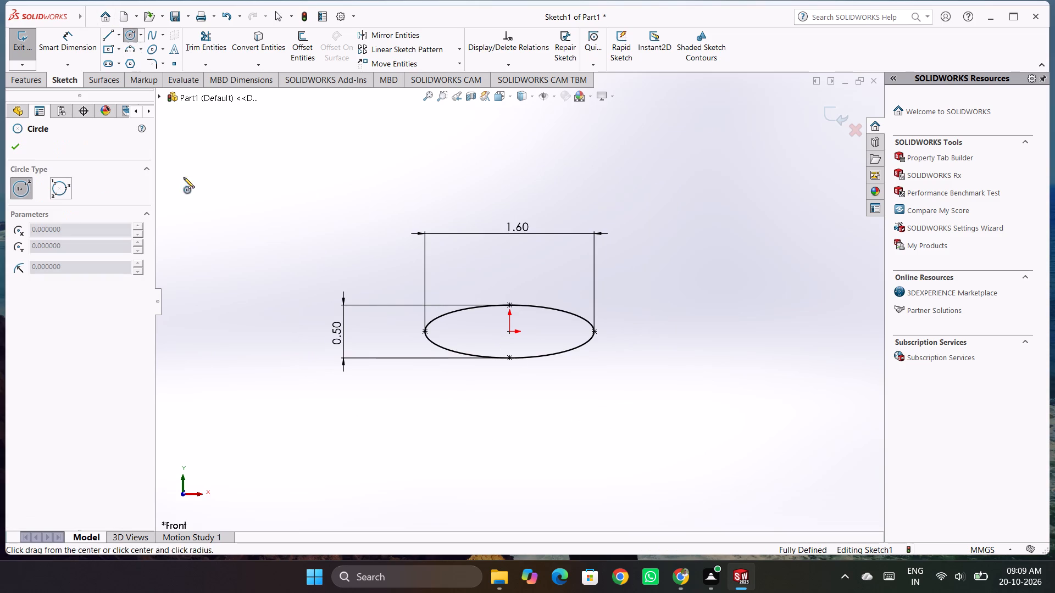
{"action": "scroll", "coordinate": [527, 321], "scroll_direction": "down", "scroll_amount": 5}
{"action": "left_click", "coordinate": [490, 332]}
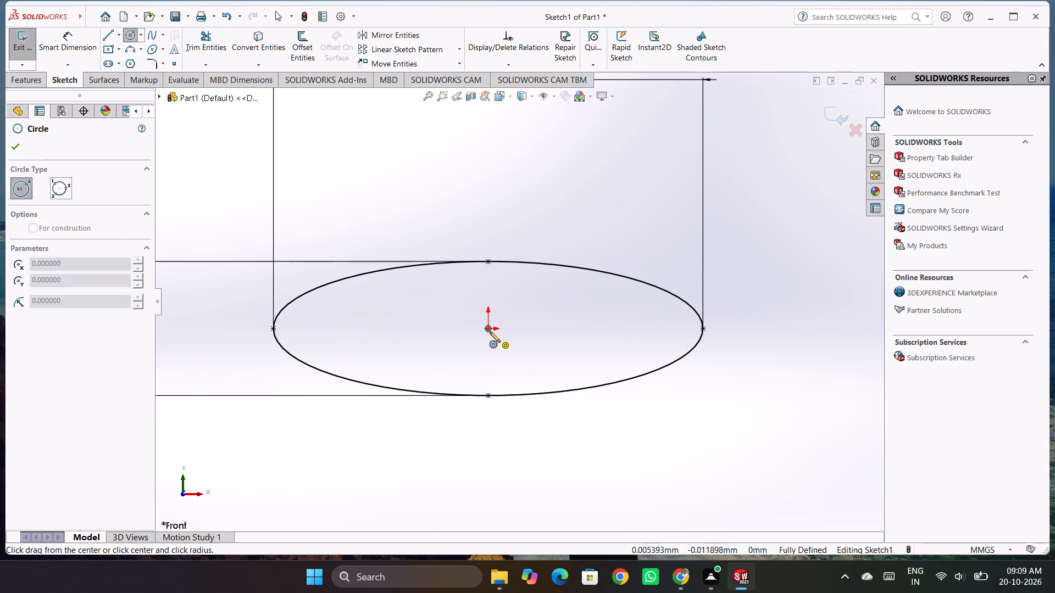
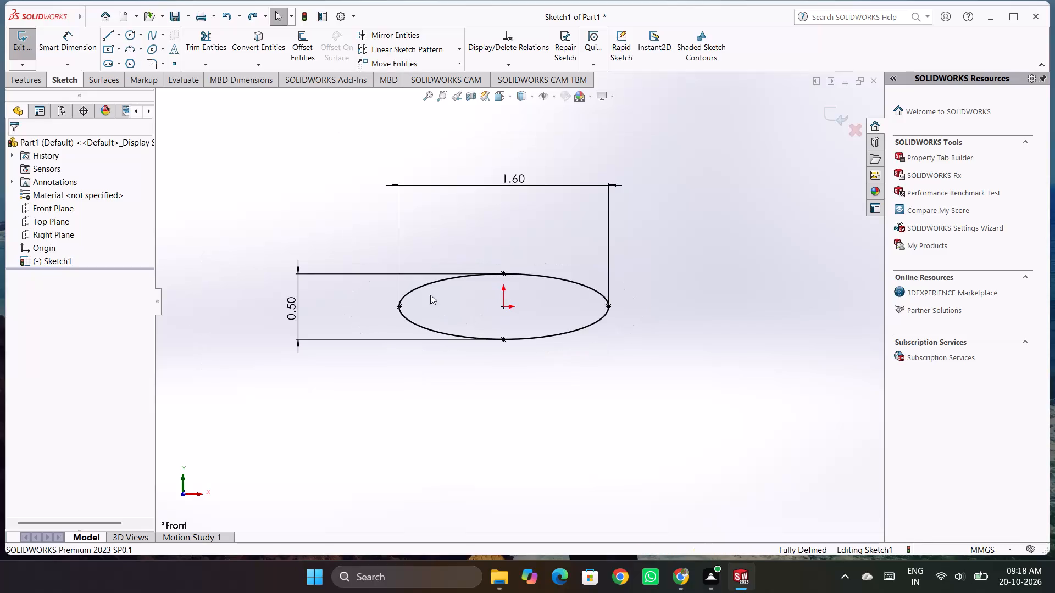
Extrude the ellipse sketch as a blind boss 0.15 mm deep.
{"action": "scroll", "coordinate": [430, 294], "scroll_direction": "down", "scroll_amount": 5}
{"action": "scroll", "coordinate": [607, 315], "scroll_direction": "down", "scroll_amount": 1}
{"action": "scroll", "coordinate": [605, 355], "scroll_direction": "up", "scroll_amount": 3}
{"action": "scroll", "coordinate": [610, 323], "scroll_direction": "down", "scroll_amount": 2}
{"action": "left_click", "coordinate": [21, 80]}
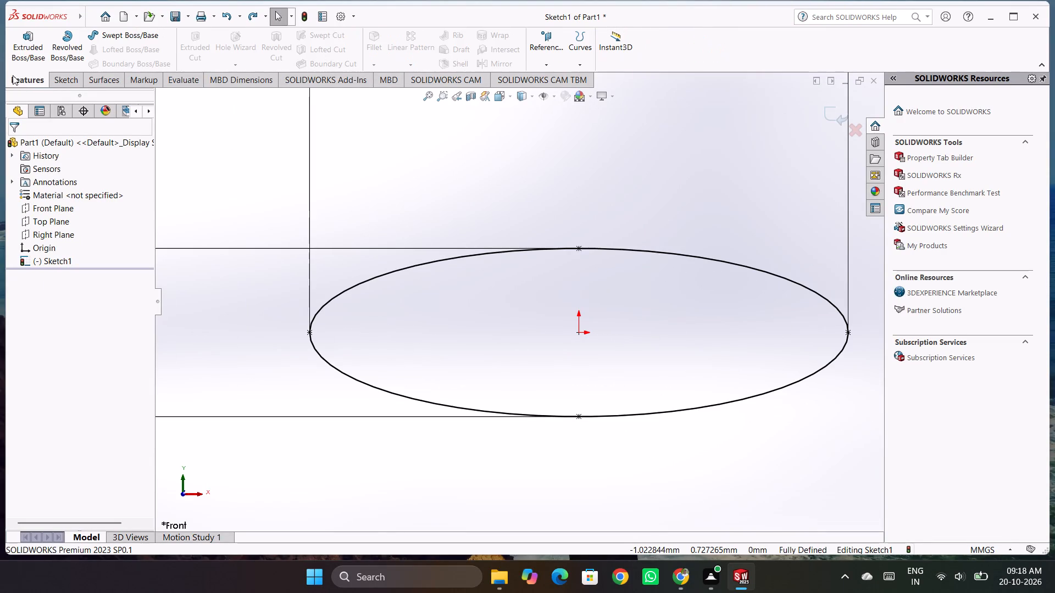
{"action": "left_click", "coordinate": [31, 50]}
{"action": "scroll", "coordinate": [730, 473], "scroll_direction": "up", "scroll_amount": 2}
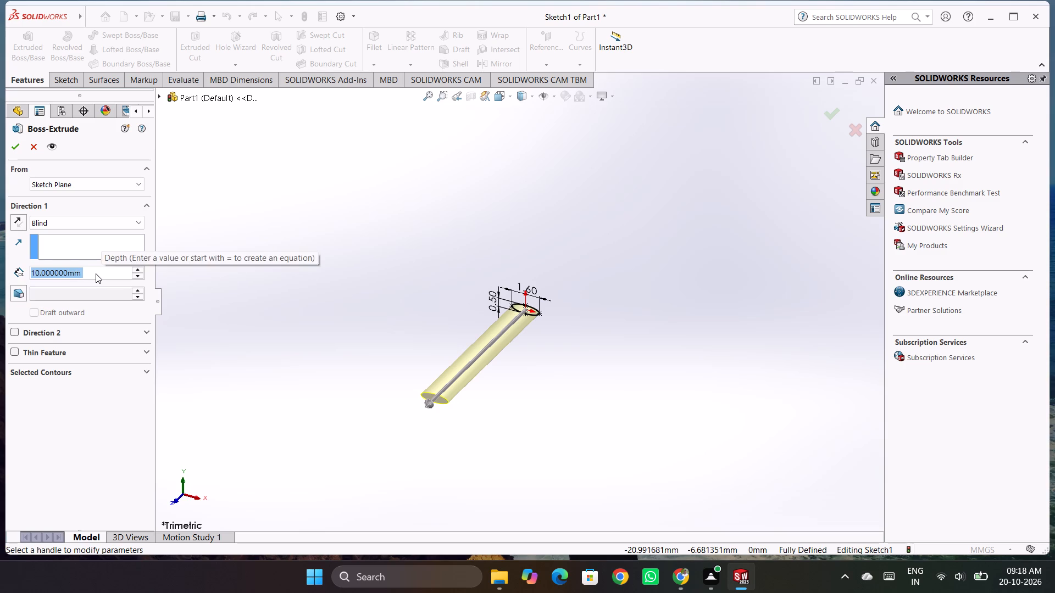
{"action": "type", "text": ".15"}
{"action": "key", "text": "Return"}
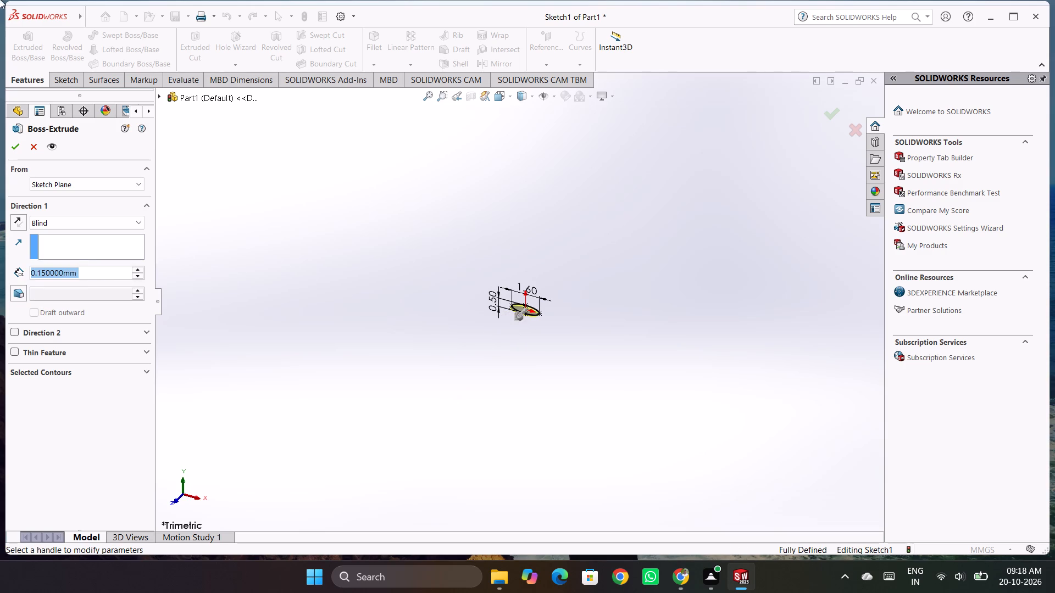
{"action": "left_click", "coordinate": [15, 147]}
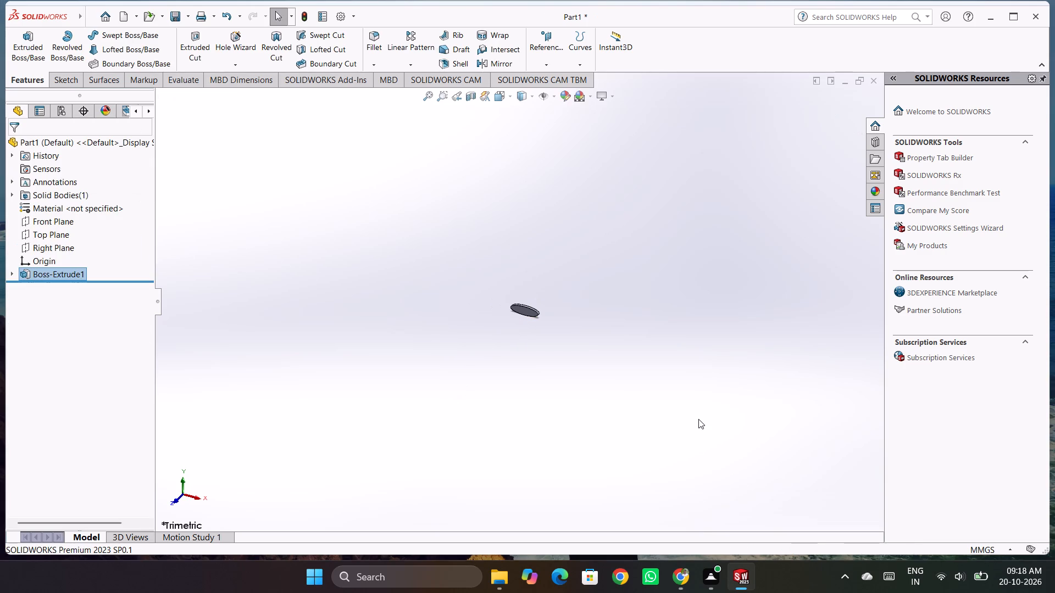
Start a sketch on the elliptical disc's front face and draw a circle centred on the origin, radius about 0.22 mm.
{"action": "key", "text": "f"}
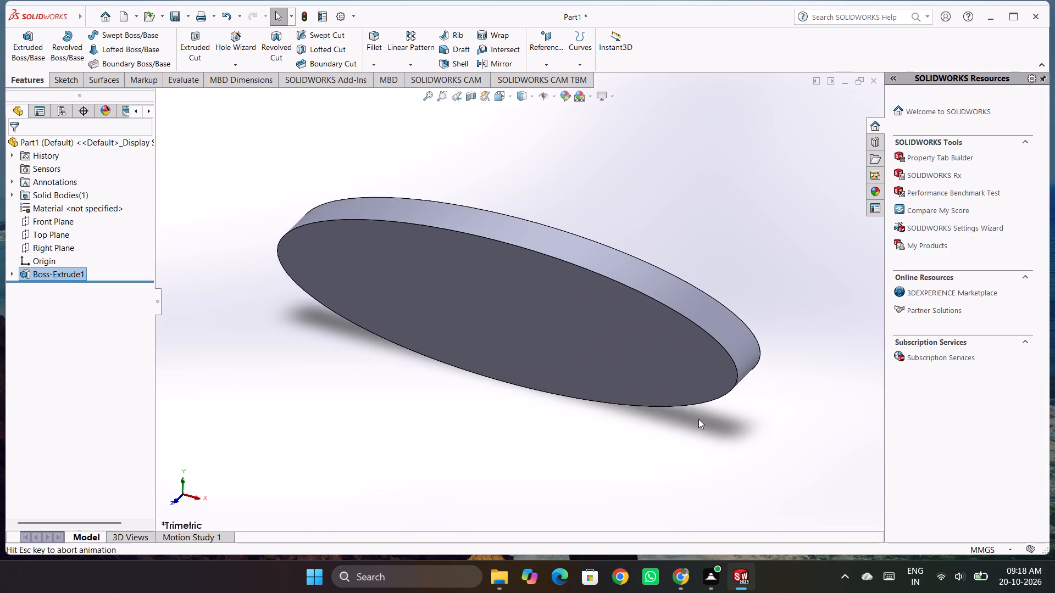
{"action": "right_click", "coordinate": [565, 309]}
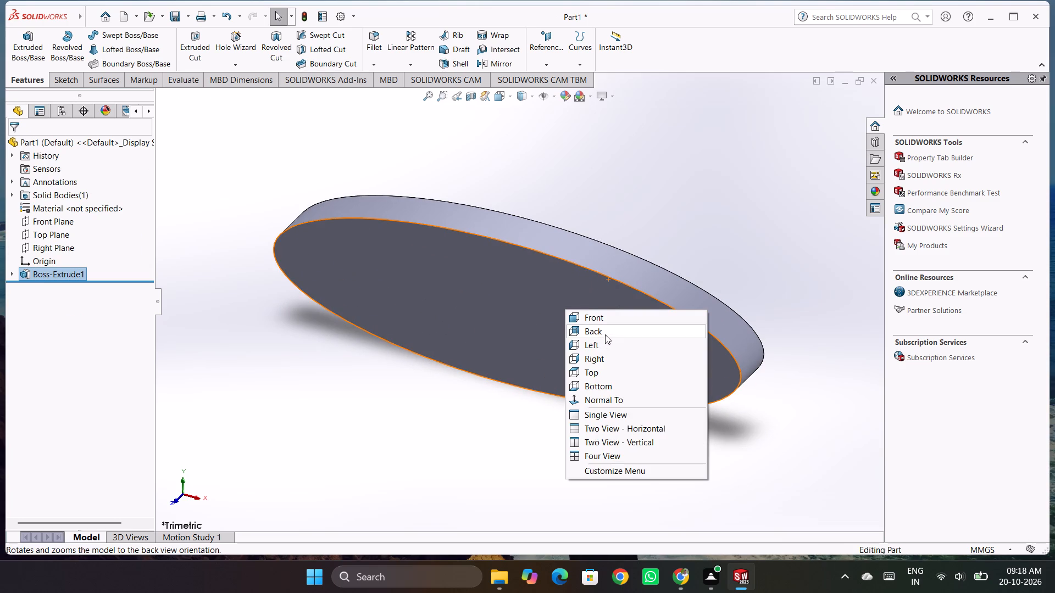
{"action": "left_click", "coordinate": [316, 409]}
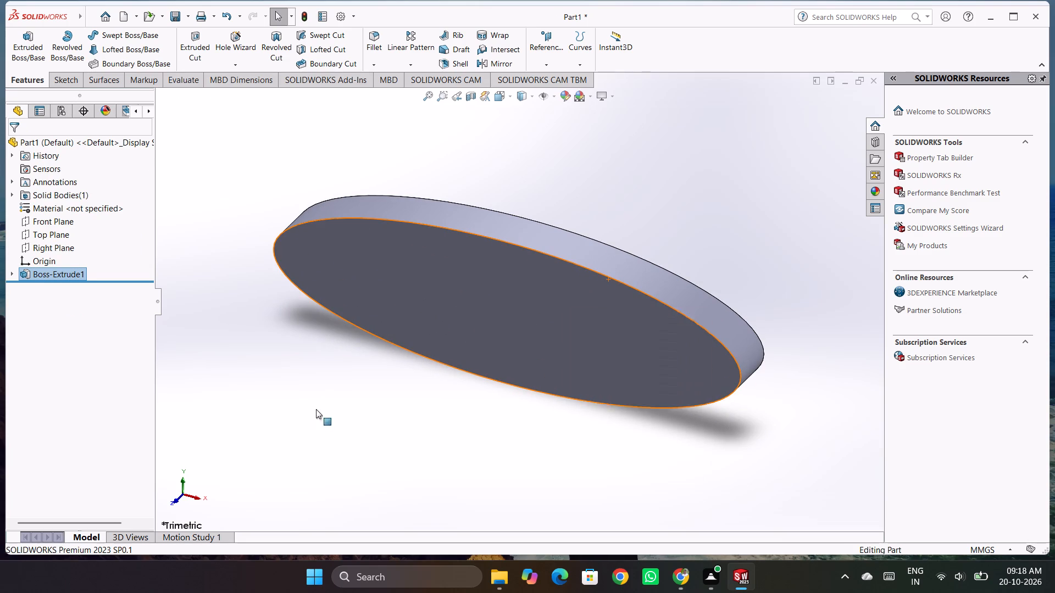
{"action": "right_click", "coordinate": [459, 298]}
{"action": "left_click", "coordinate": [485, 282]}
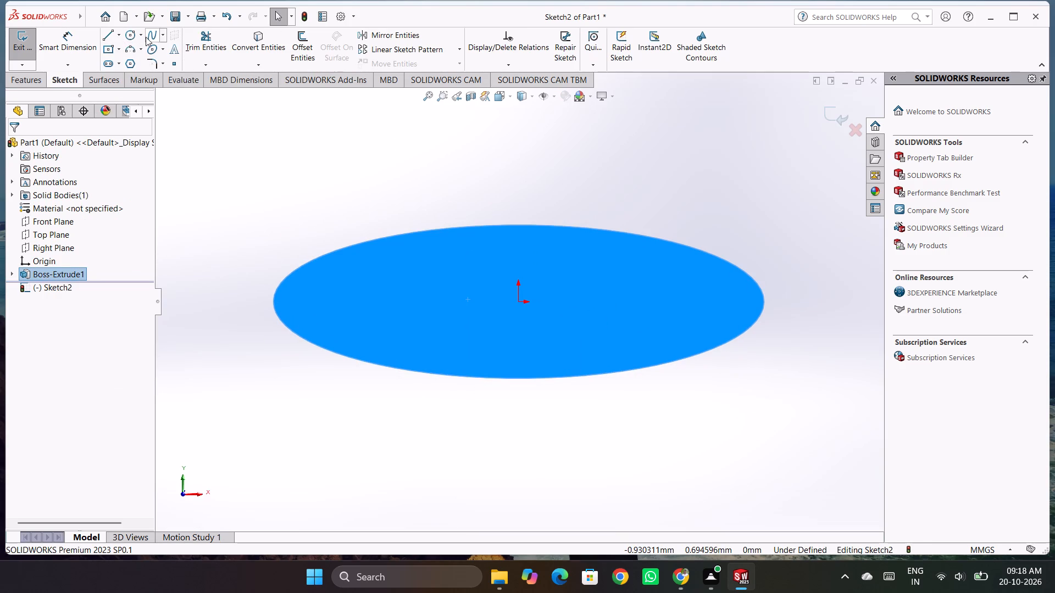
{"action": "left_click", "coordinate": [131, 36]}
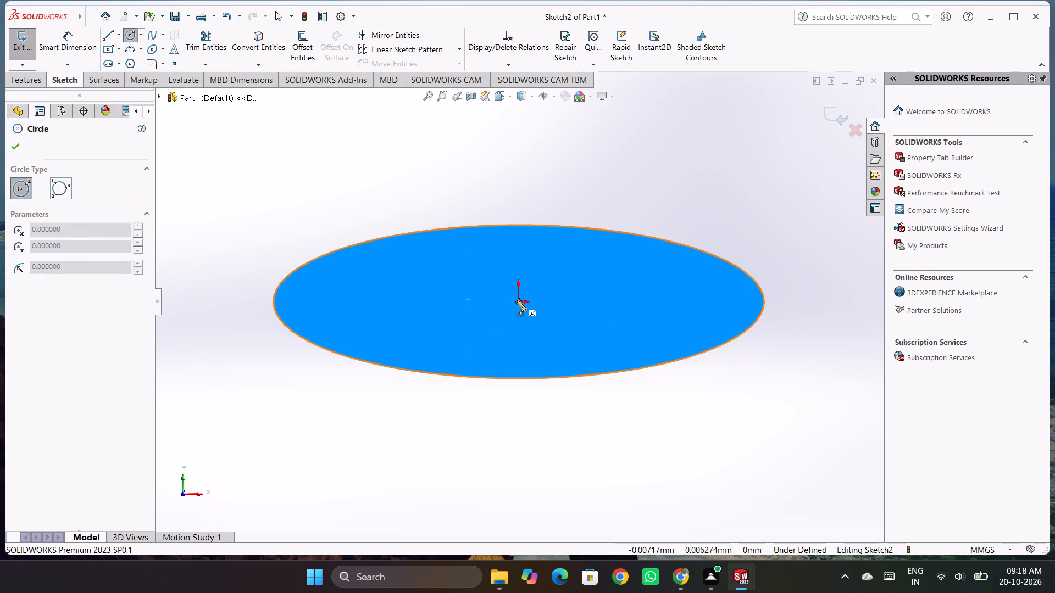
{"action": "left_click", "coordinate": [518, 301]}
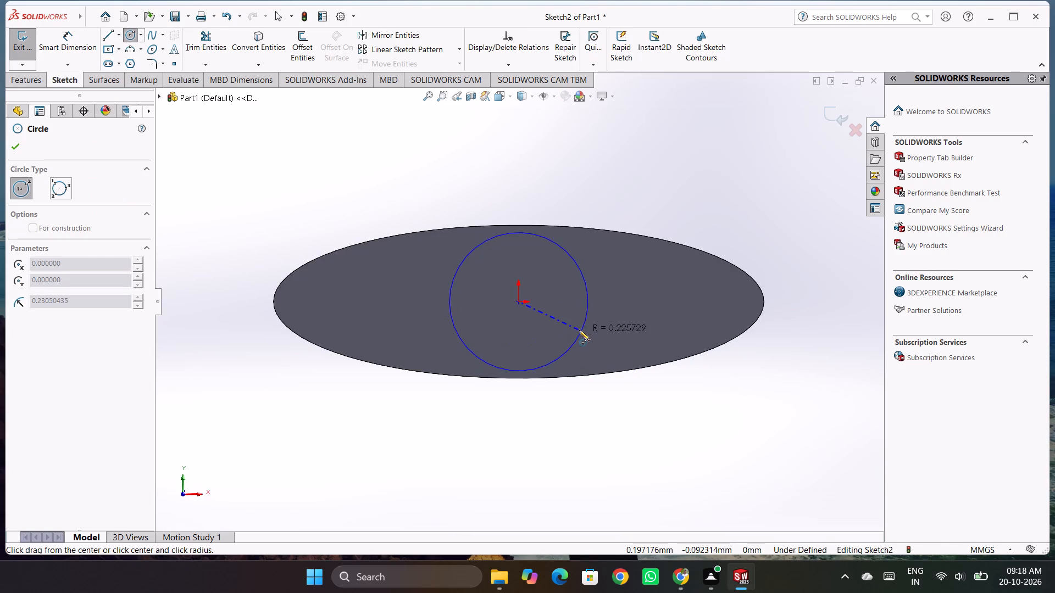
{"action": "left_click", "coordinate": [579, 330]}
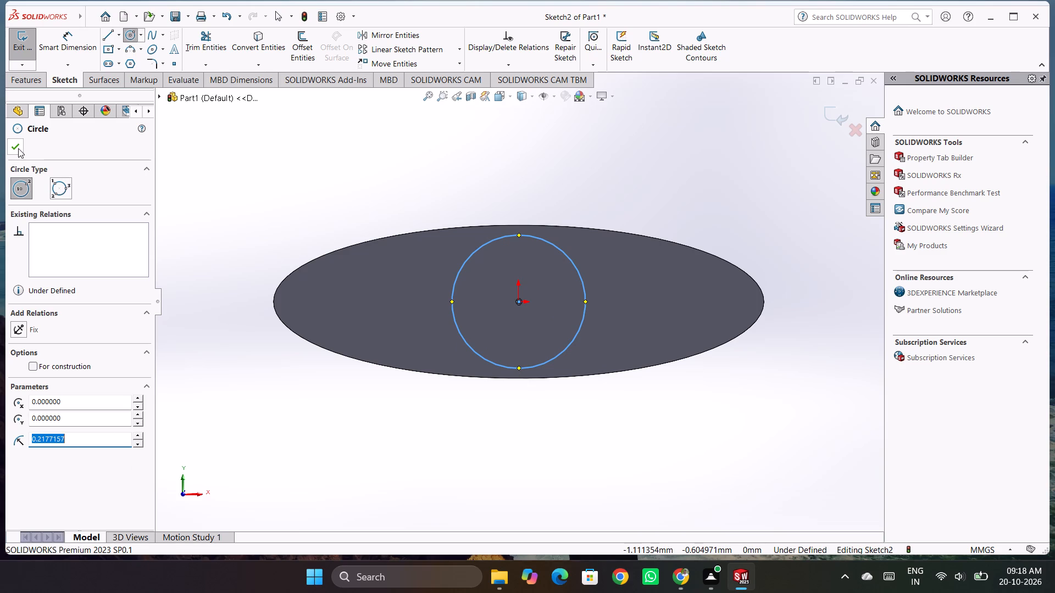
{"action": "left_click", "coordinate": [18, 148]}
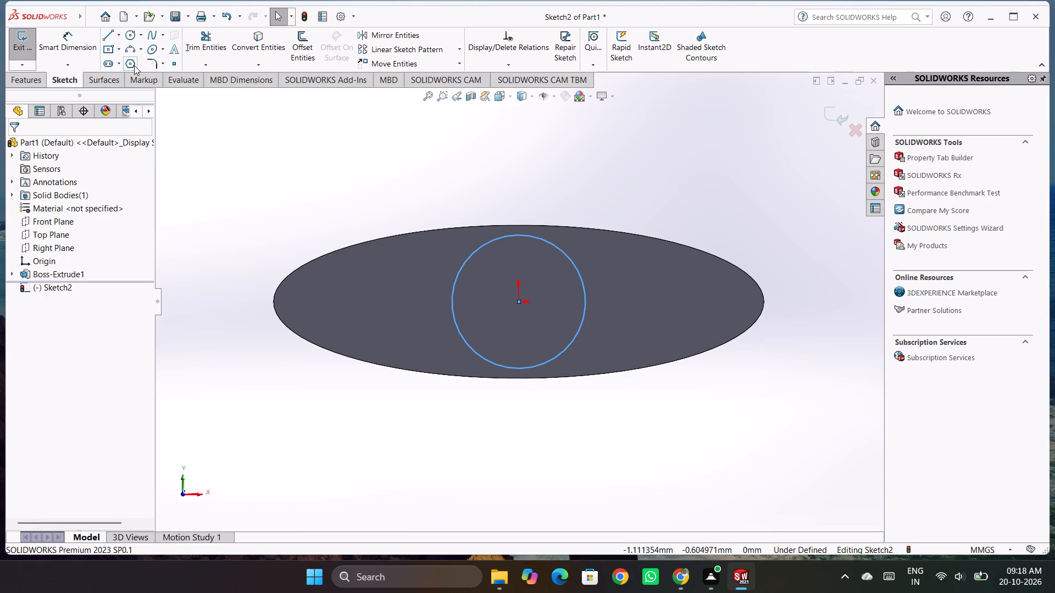
Draw a six-sided inscribed-circle polygon centred on the origin inside the circle, about 0.24 mm across flats, with horizontal upper and lower sides.
{"action": "left_click", "coordinate": [130, 65]}
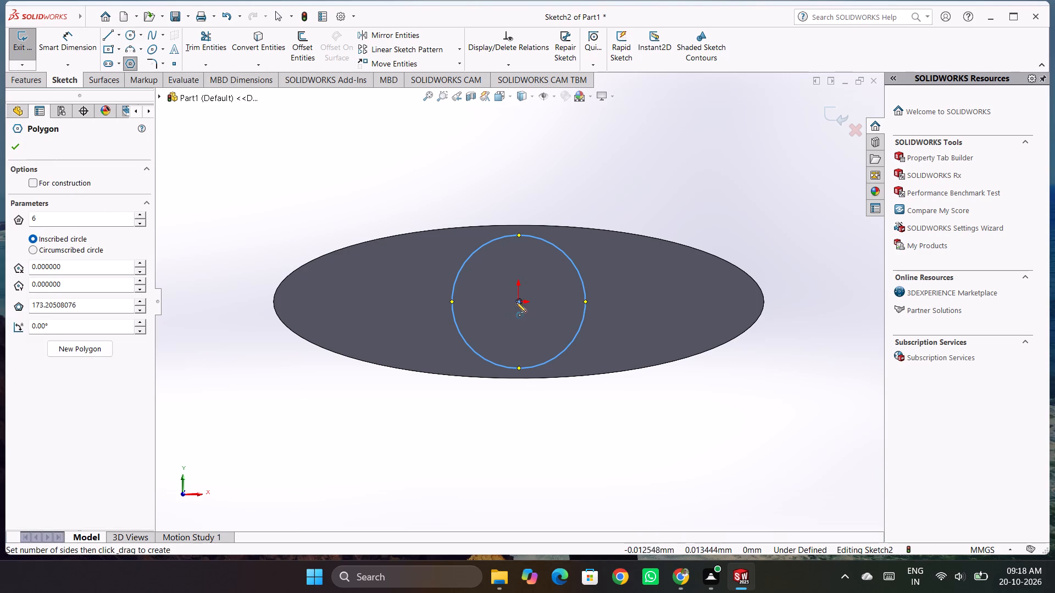
{"action": "left_click", "coordinate": [520, 300]}
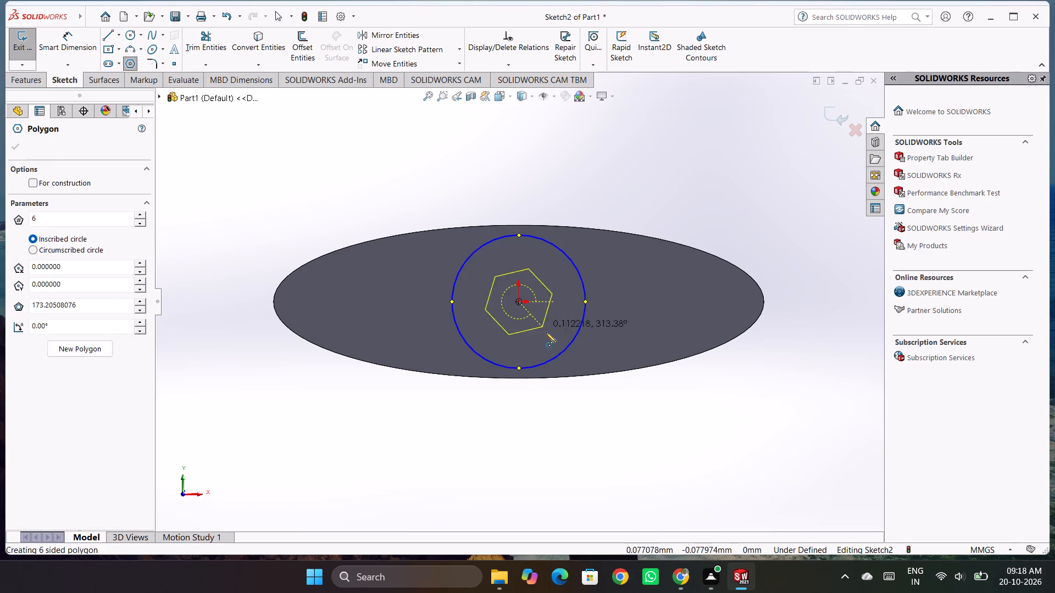
{"action": "left_click", "coordinate": [560, 299]}
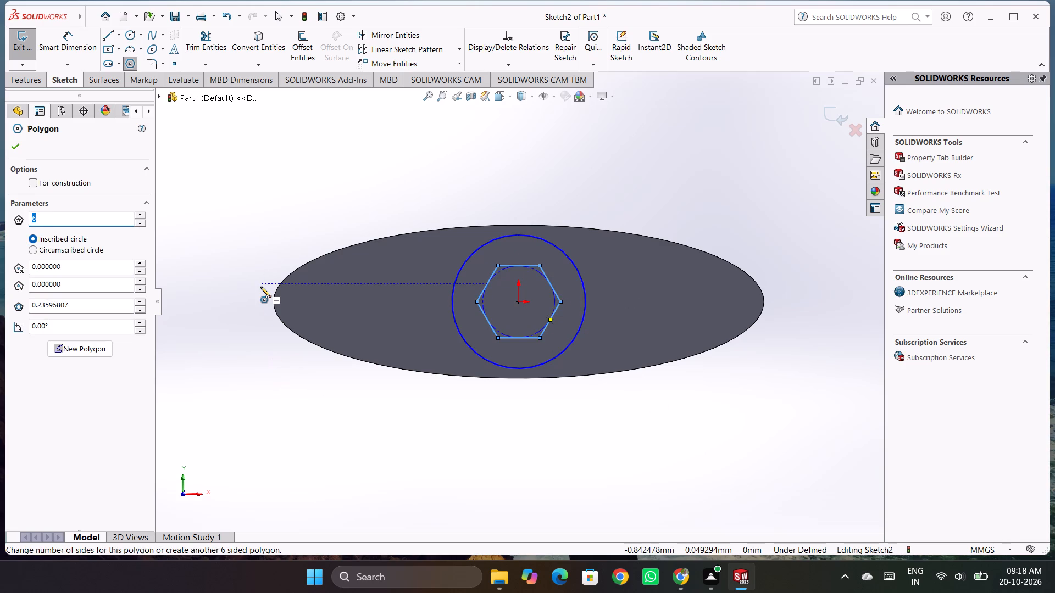
{"action": "key", "text": "Escape"}
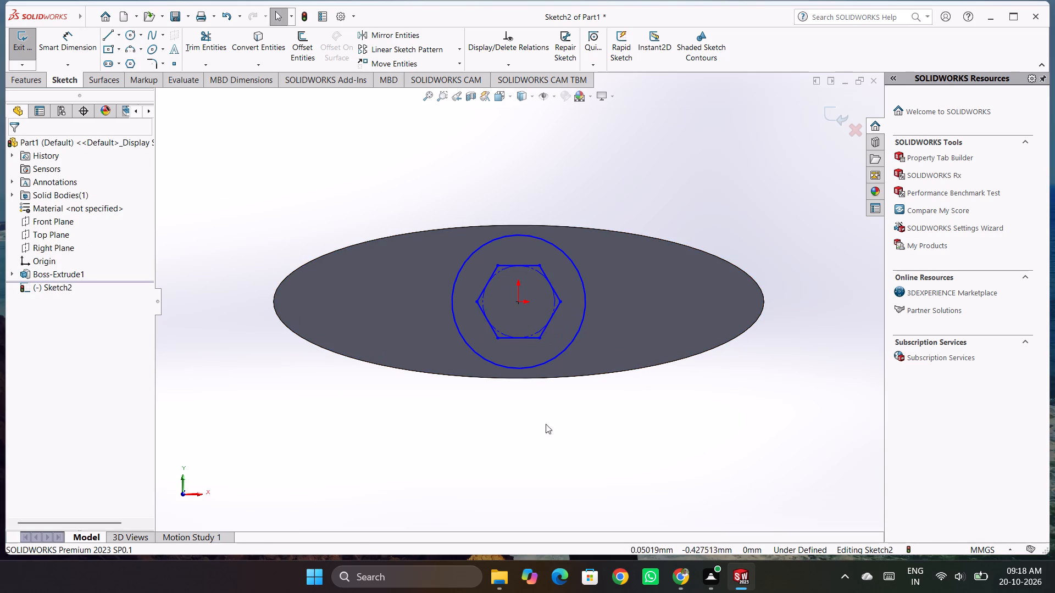
Dimension the circle's diameter as 0.45 mm.
{"action": "left_click", "coordinate": [87, 36]}
{"action": "left_click", "coordinate": [483, 242]}
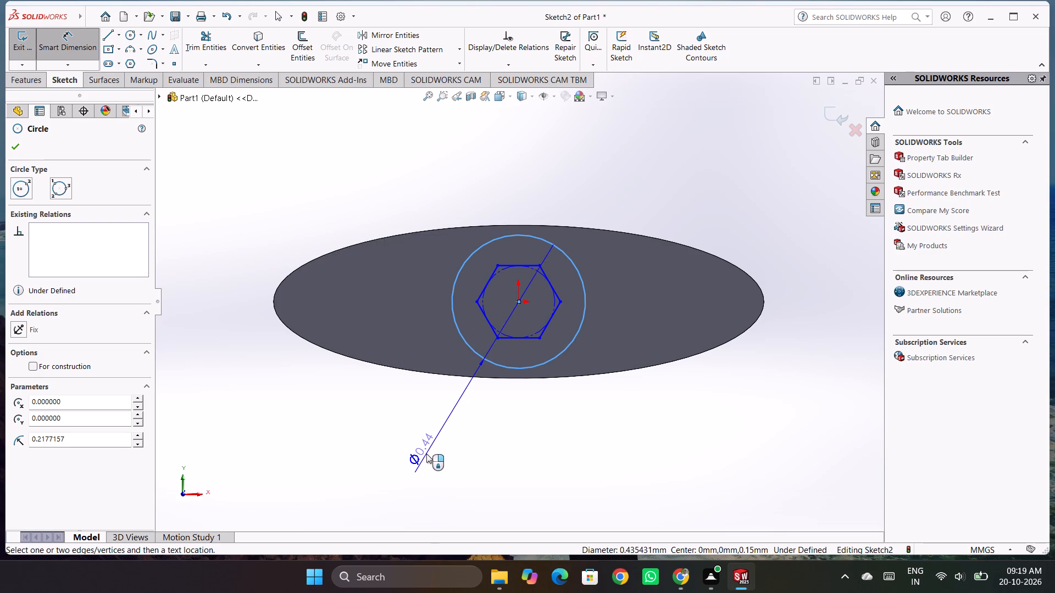
{"action": "left_click", "coordinate": [425, 453]}
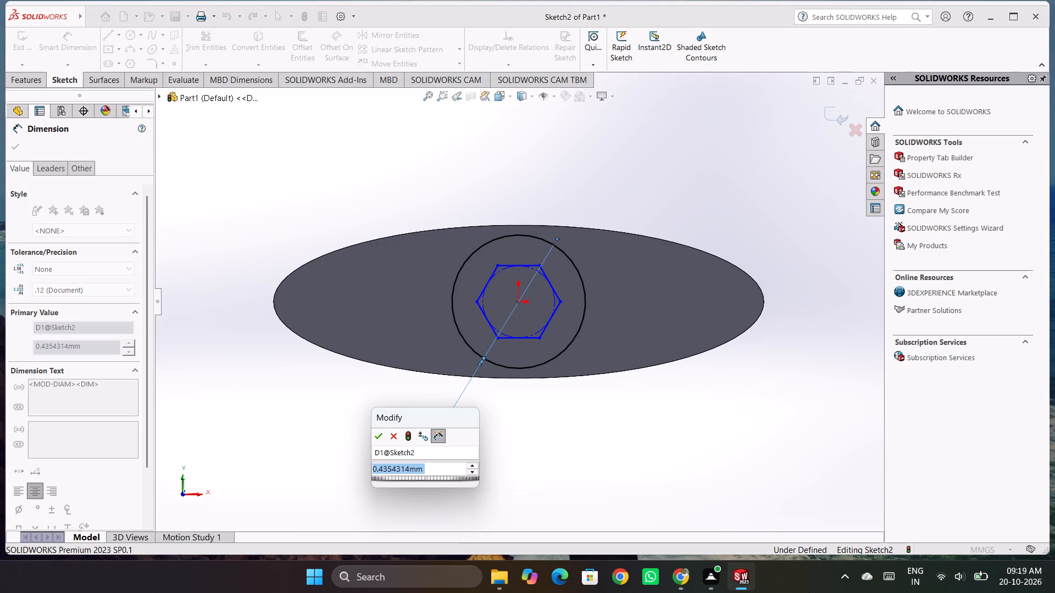
{"action": "type", "text": ".45"}
{"action": "key", "text": "Return"}
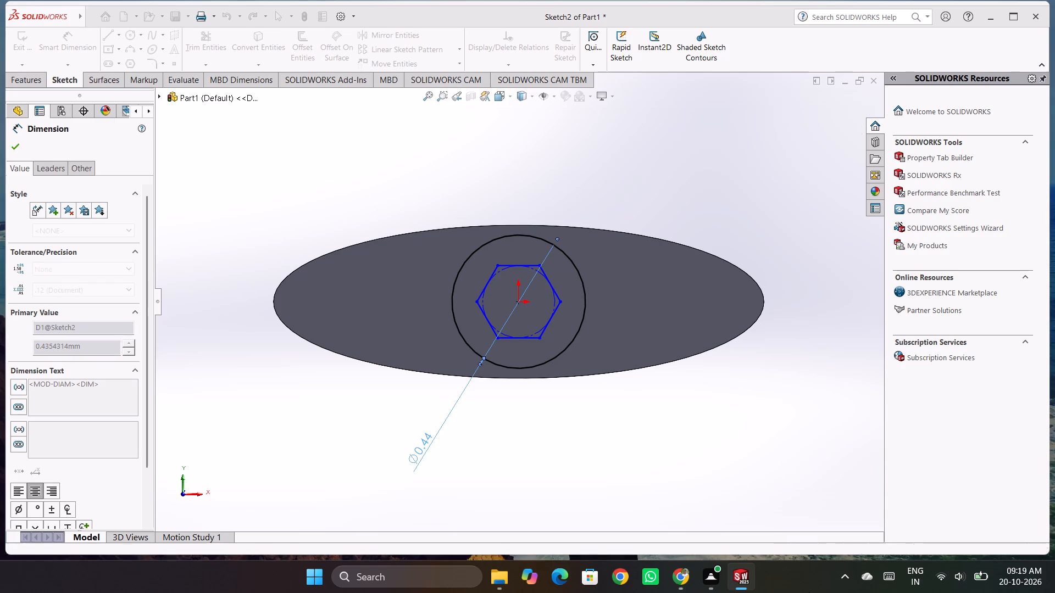
{"action": "left_click", "coordinate": [495, 461]}
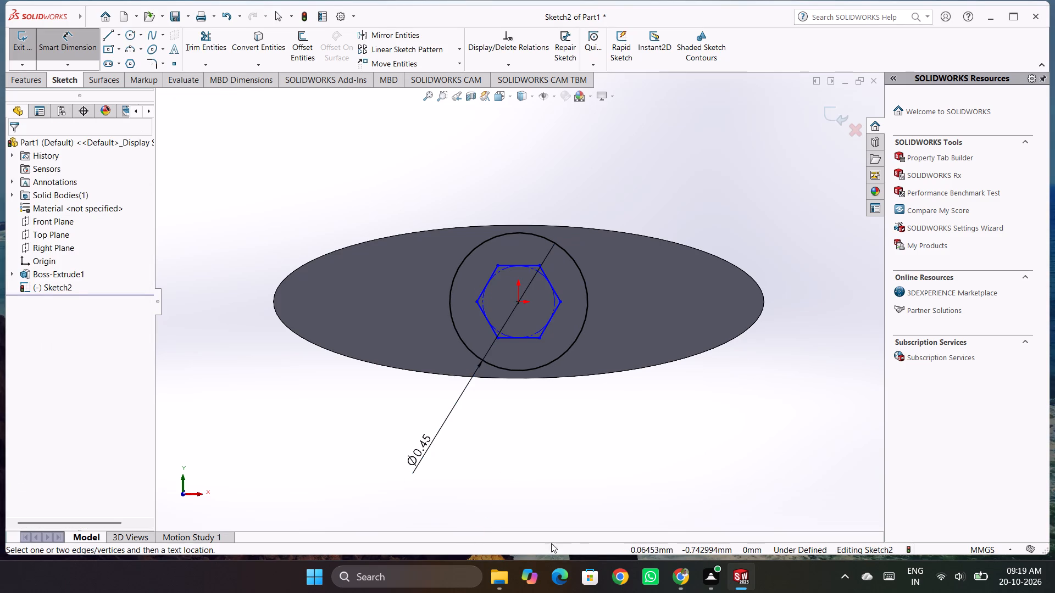
Dimension the distance between the hexagon's upper and lower horizontal sides as 0.25 mm.
{"action": "scroll", "coordinate": [476, 334], "scroll_direction": "down", "scroll_amount": 4}
{"action": "scroll", "coordinate": [559, 366], "scroll_direction": "up", "scroll_amount": 3}
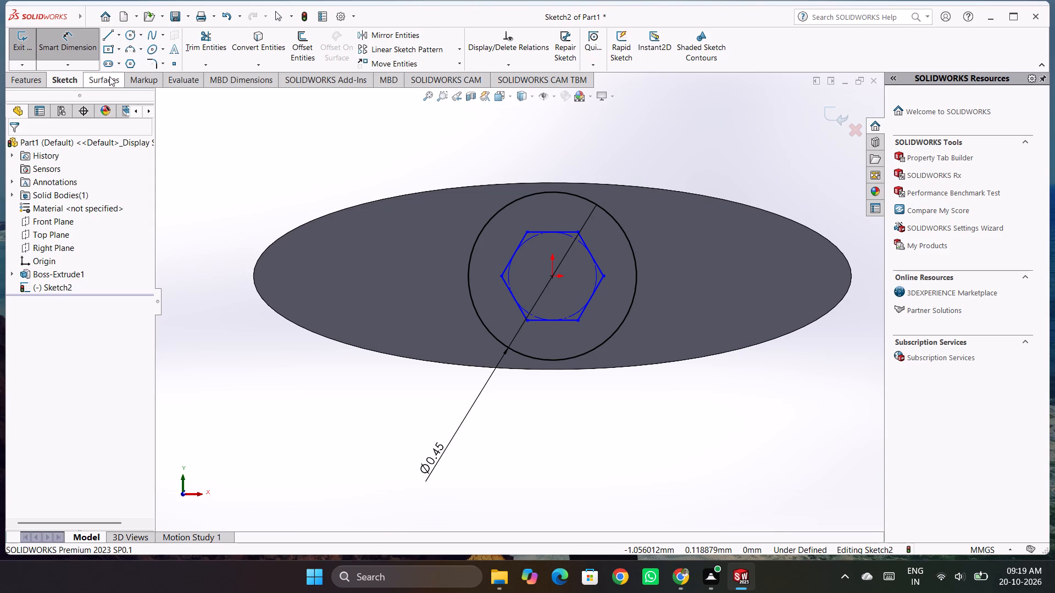
{"action": "left_click", "coordinate": [559, 231]}
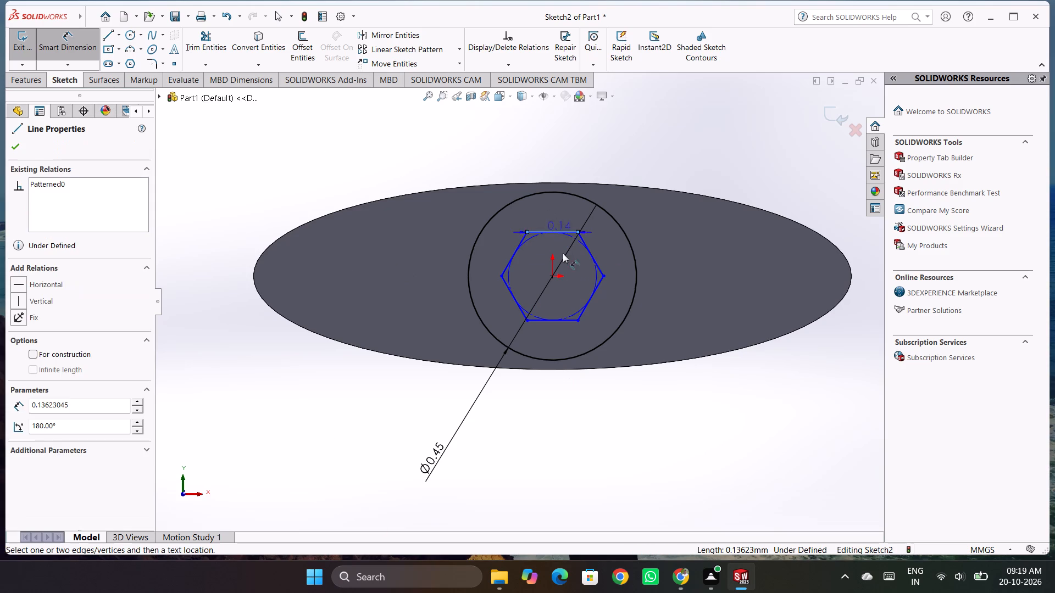
{"action": "left_click", "coordinate": [573, 318]}
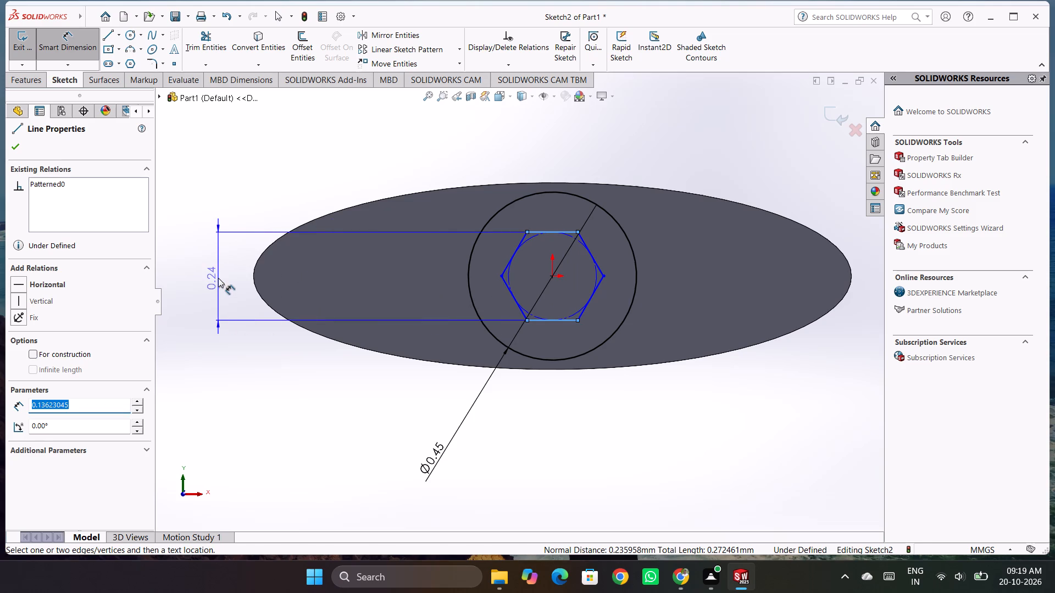
{"action": "left_click", "coordinate": [217, 277]}
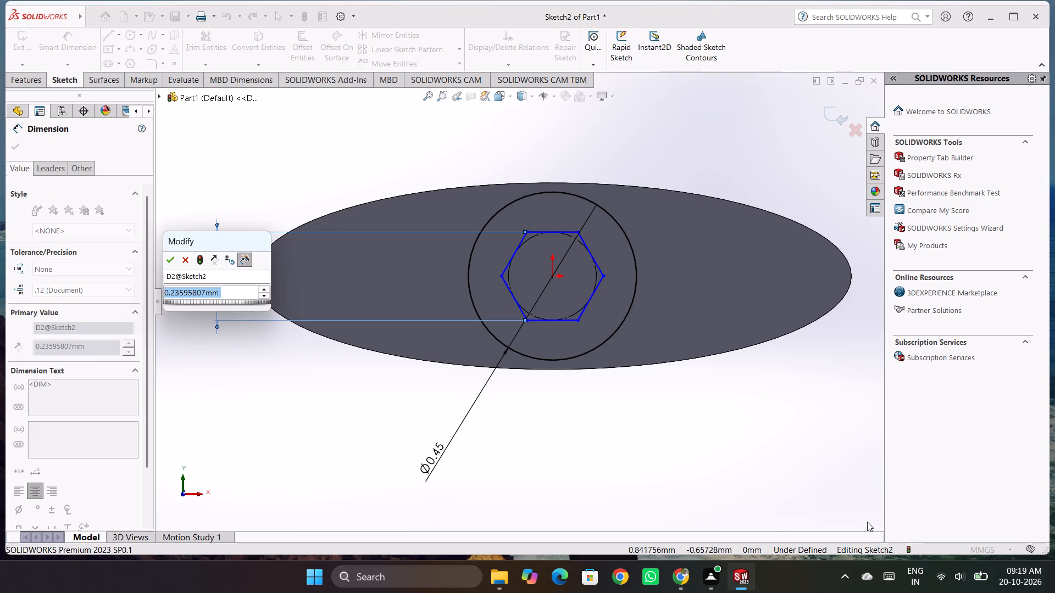
{"action": "type", "text": ".25"}
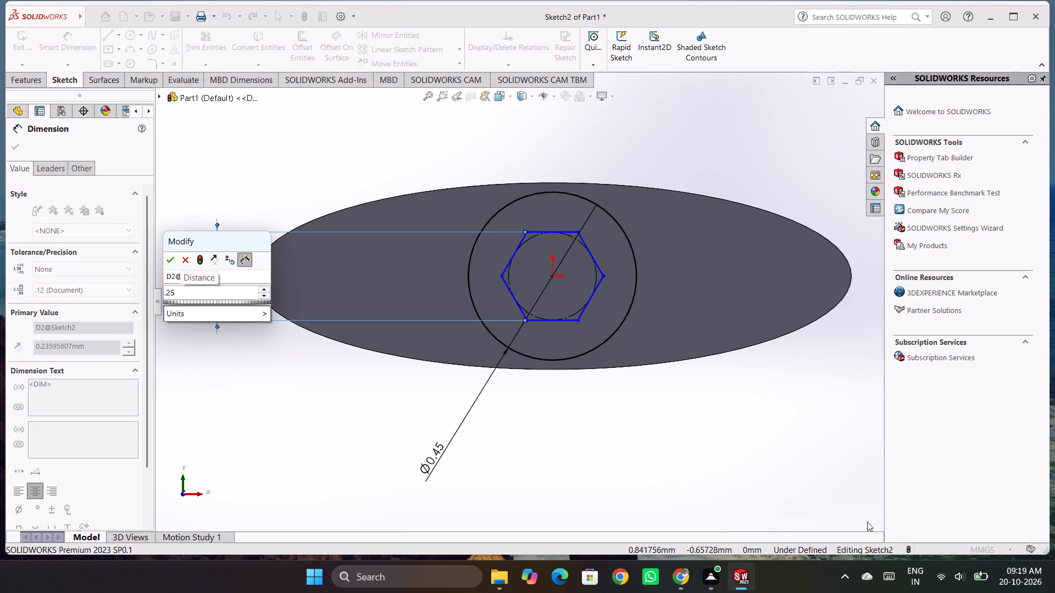
{"action": "key", "text": "BackSpace"}
{"action": "key", "text": "BackSpace"}
{"action": "type", "text": "25"}
{"action": "key", "text": "BackSpace"}
{"action": "key", "text": "BackSpace"}
{"action": "type", "text": "25"}
{"action": "key", "text": "BackSpace"}
{"action": "key", "text": "BackSpace"}
{"action": "type", "text": "25"}
{"action": "key", "text": "BackSpace"}
{"action": "key", "text": "BackSpace"}
{"action": "type", "text": "25"}
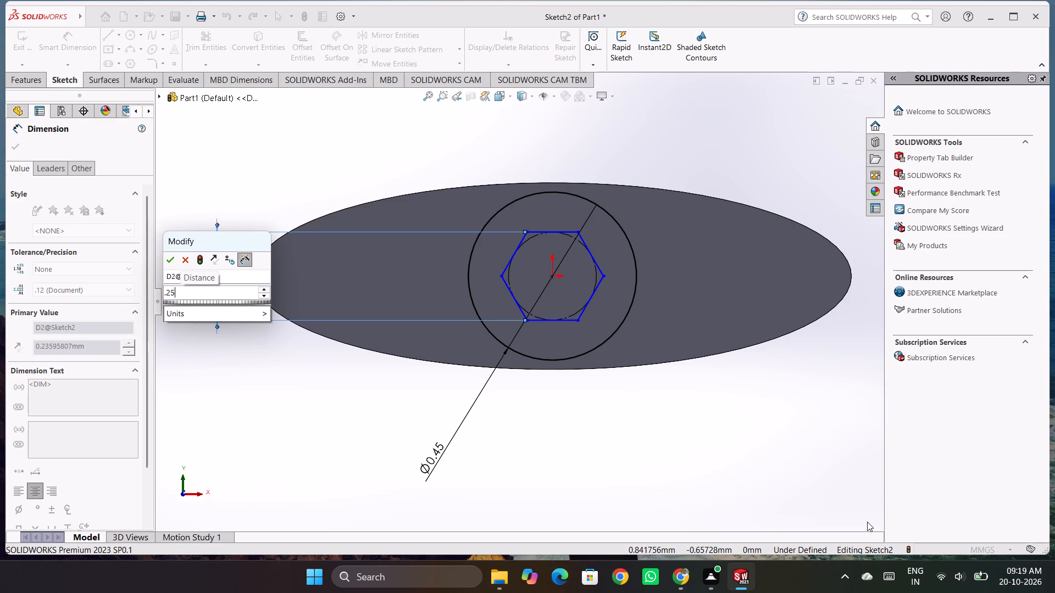
{"action": "key", "text": "BackSpace"}
{"action": "key", "text": "BackSpace"}
{"action": "type", "text": "25"}
{"action": "key", "text": "Return"}
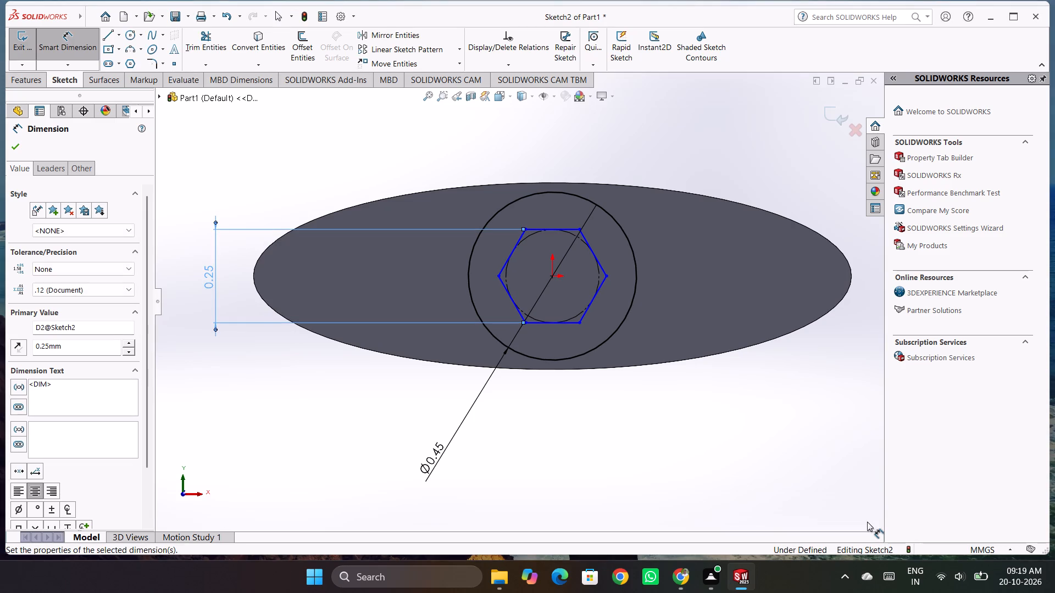
{"action": "left_click", "coordinate": [734, 440]}
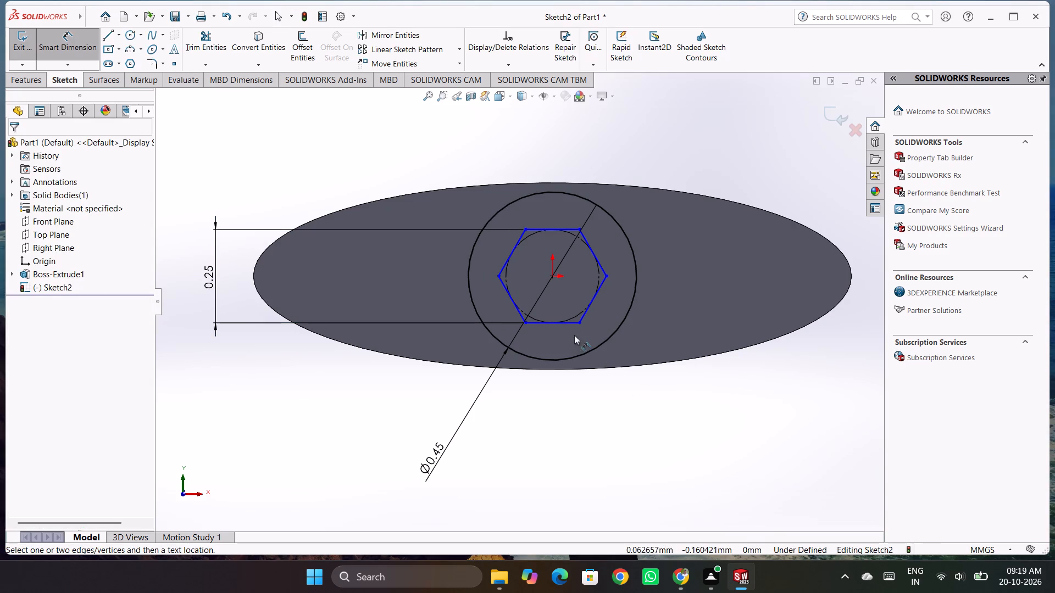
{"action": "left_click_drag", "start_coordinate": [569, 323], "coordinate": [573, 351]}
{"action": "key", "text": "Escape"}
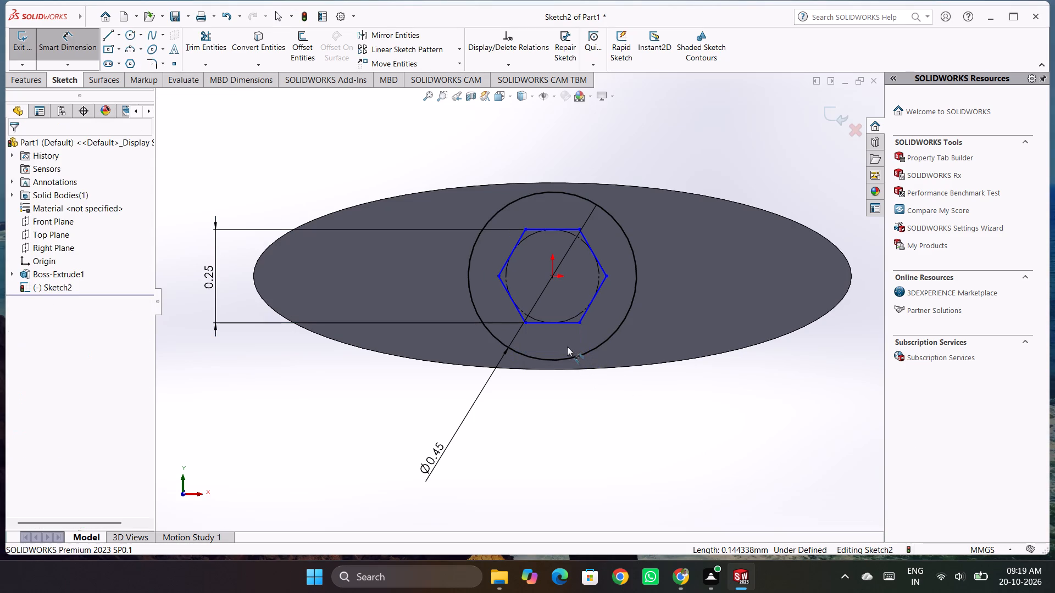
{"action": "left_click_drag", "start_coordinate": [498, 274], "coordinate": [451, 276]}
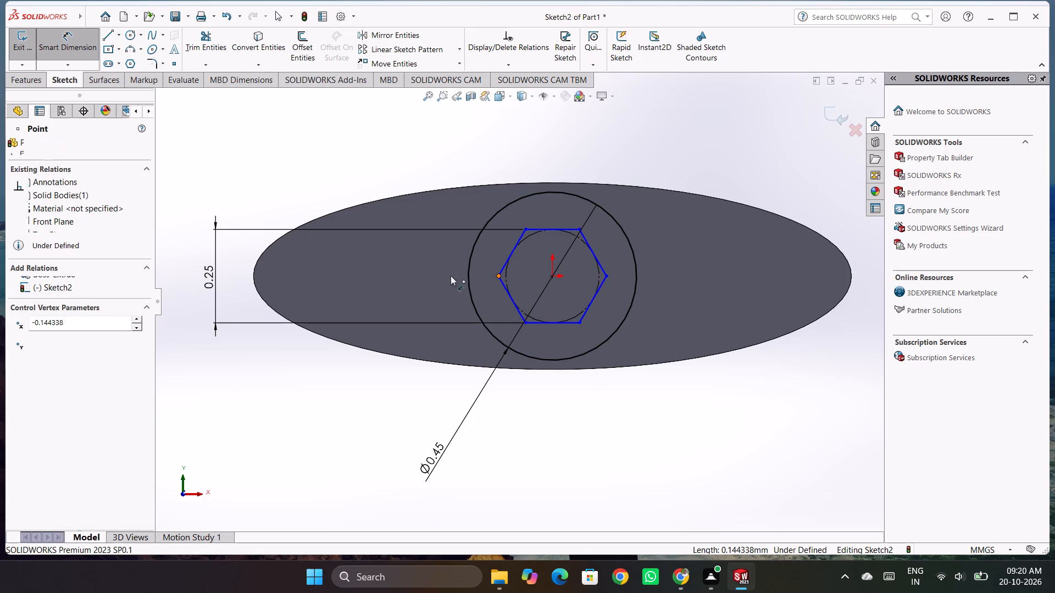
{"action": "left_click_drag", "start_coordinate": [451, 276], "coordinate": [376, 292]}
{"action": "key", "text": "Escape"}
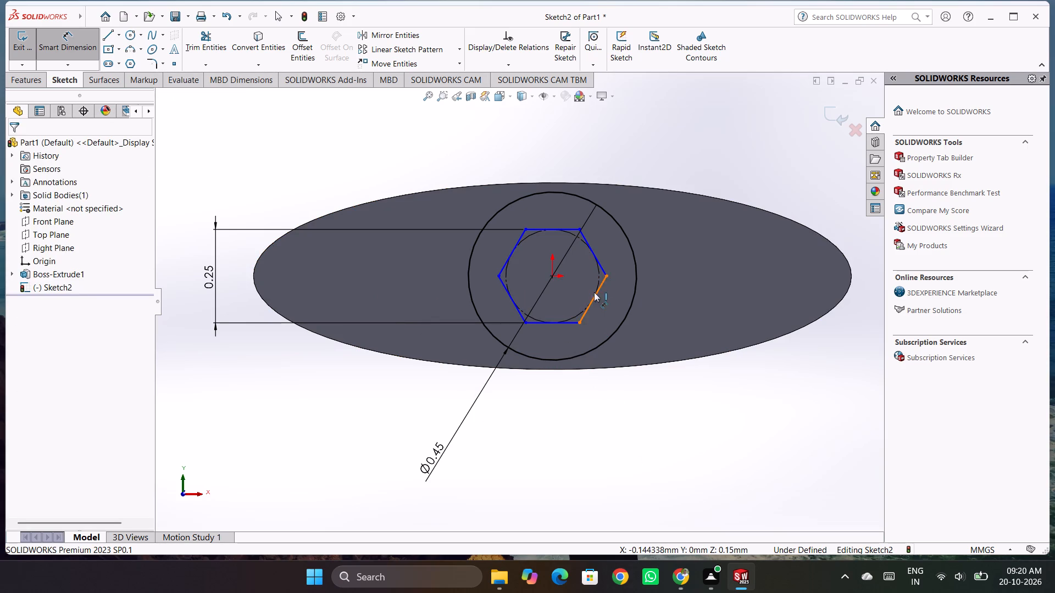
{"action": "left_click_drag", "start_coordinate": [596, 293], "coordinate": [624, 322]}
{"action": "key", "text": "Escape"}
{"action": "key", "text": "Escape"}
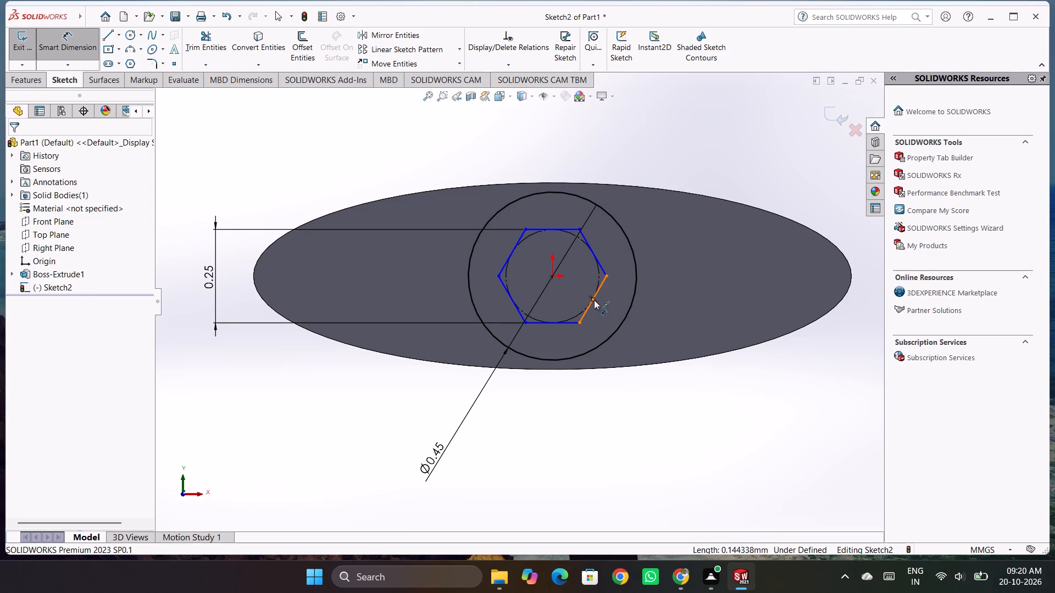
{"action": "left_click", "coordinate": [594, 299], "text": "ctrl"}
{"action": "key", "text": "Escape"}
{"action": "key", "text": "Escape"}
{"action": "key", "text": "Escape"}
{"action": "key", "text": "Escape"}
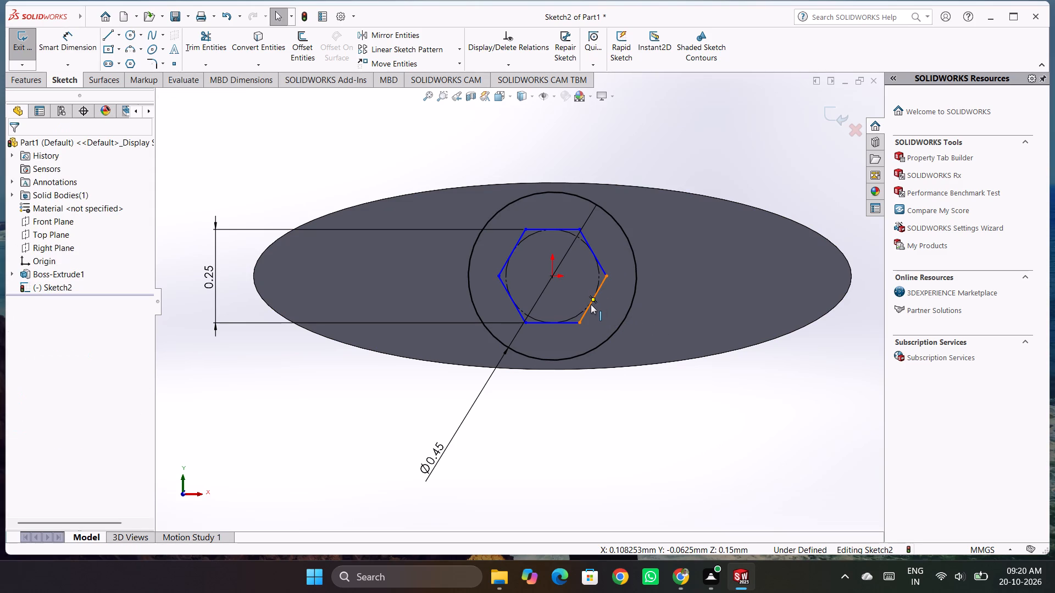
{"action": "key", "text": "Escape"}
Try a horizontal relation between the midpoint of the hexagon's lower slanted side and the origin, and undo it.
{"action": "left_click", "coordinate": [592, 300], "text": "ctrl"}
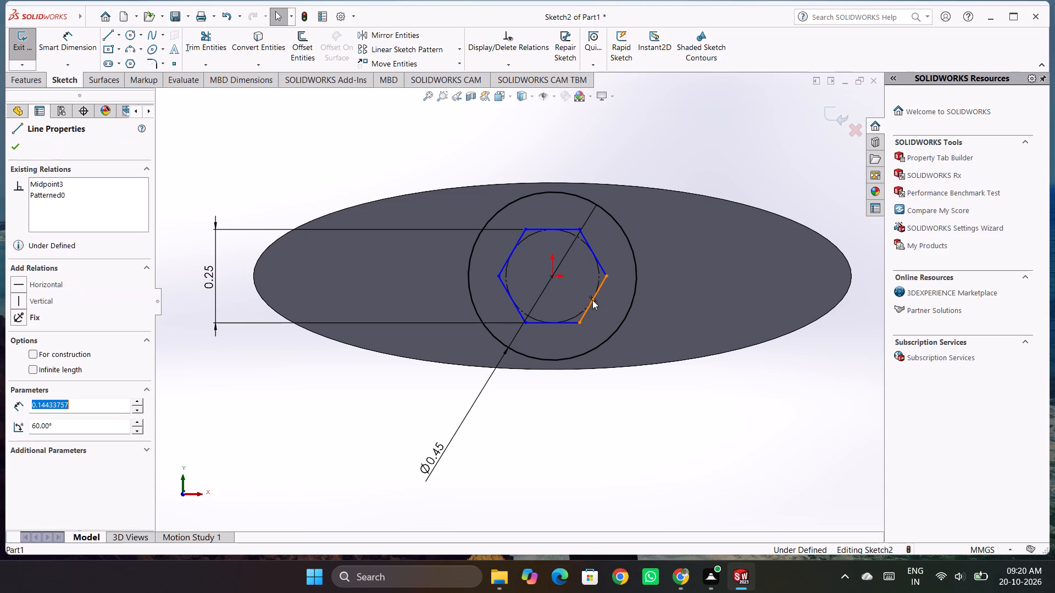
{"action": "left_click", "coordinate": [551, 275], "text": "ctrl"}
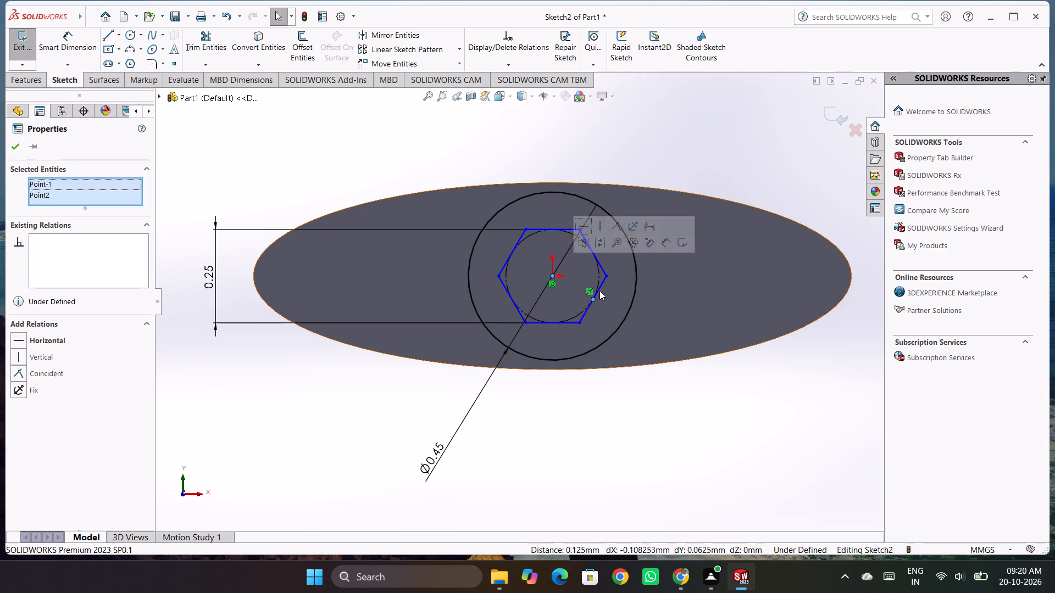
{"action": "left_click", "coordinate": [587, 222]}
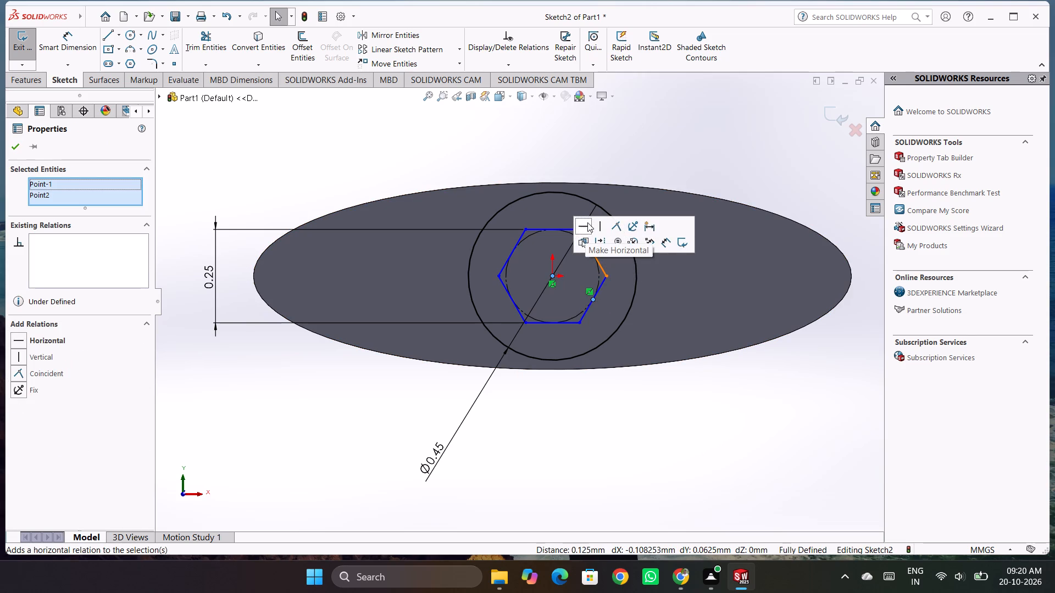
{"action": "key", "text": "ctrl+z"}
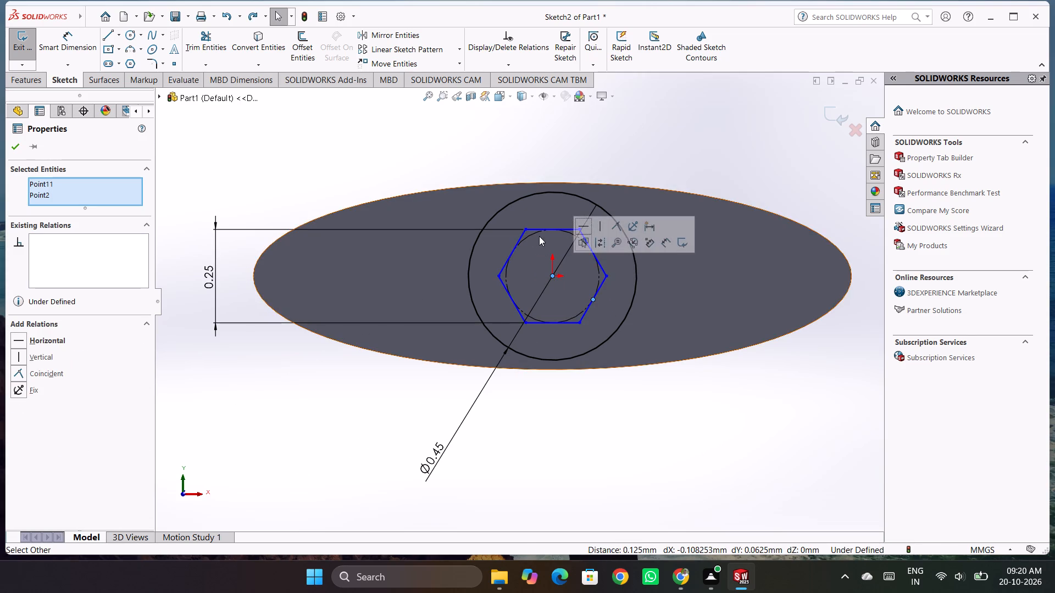
Add a horizontal relation to the hexagon's upper side.
{"action": "right_click", "coordinate": [537, 226]}
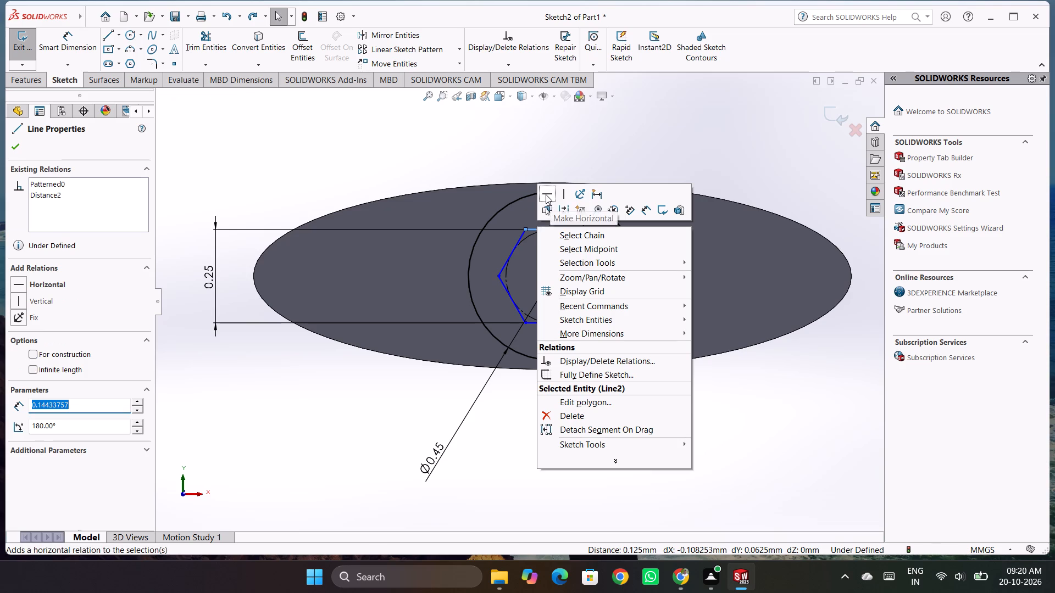
{"action": "left_click", "coordinate": [546, 194]}
{"action": "left_click", "coordinate": [556, 149]}
Exit the sketch and extrude the ring between the circle and hexagon as a blind 0.15 mm boss merged with the plate.
{"action": "scroll", "coordinate": [653, 409], "scroll_direction": "down", "scroll_amount": 2}
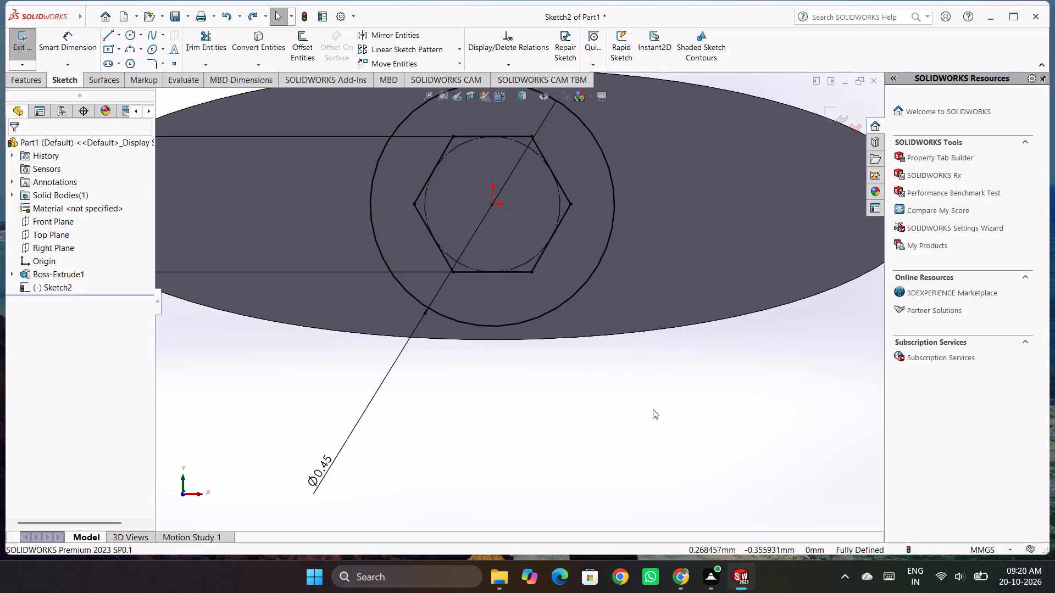
{"action": "scroll", "coordinate": [653, 409], "scroll_direction": "up", "scroll_amount": 5}
{"action": "left_click", "coordinate": [13, 41]}
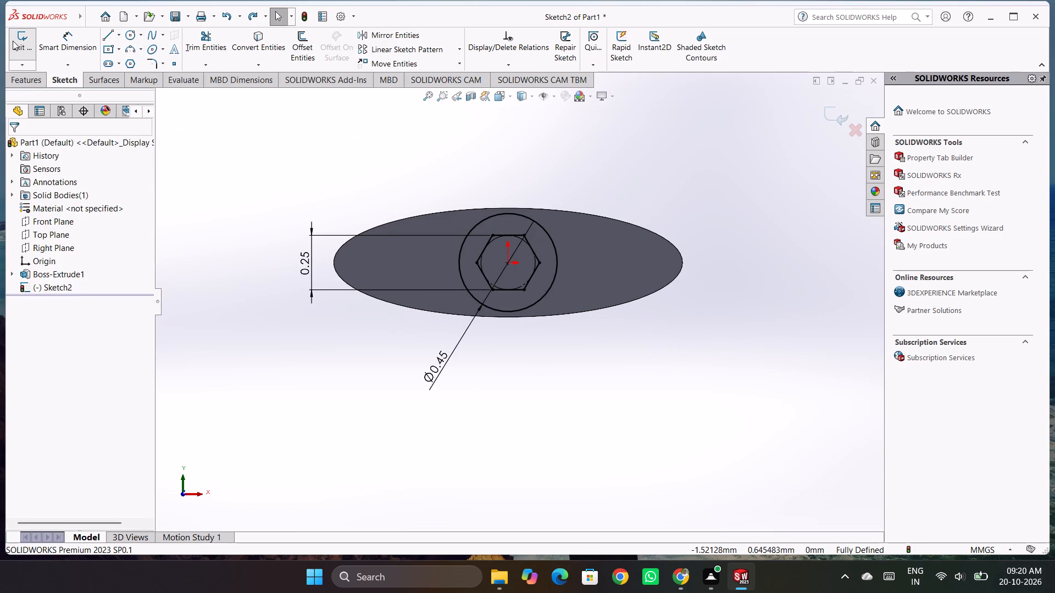
{"action": "left_click", "coordinate": [34, 35]}
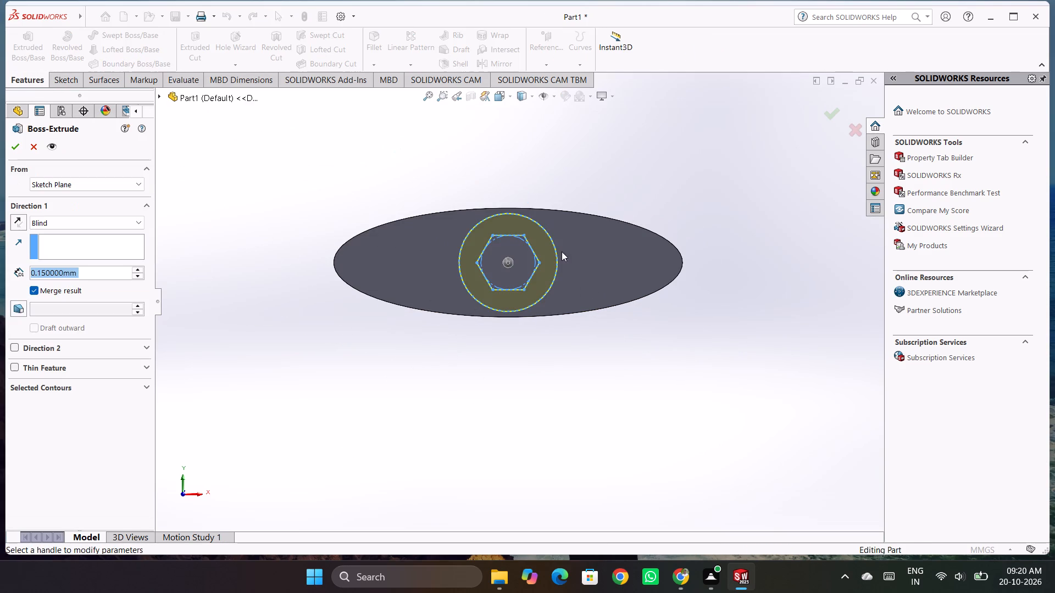
{"action": "middle_click_drag", "start_coordinate": [505, 405], "coordinate": [525, 266]}
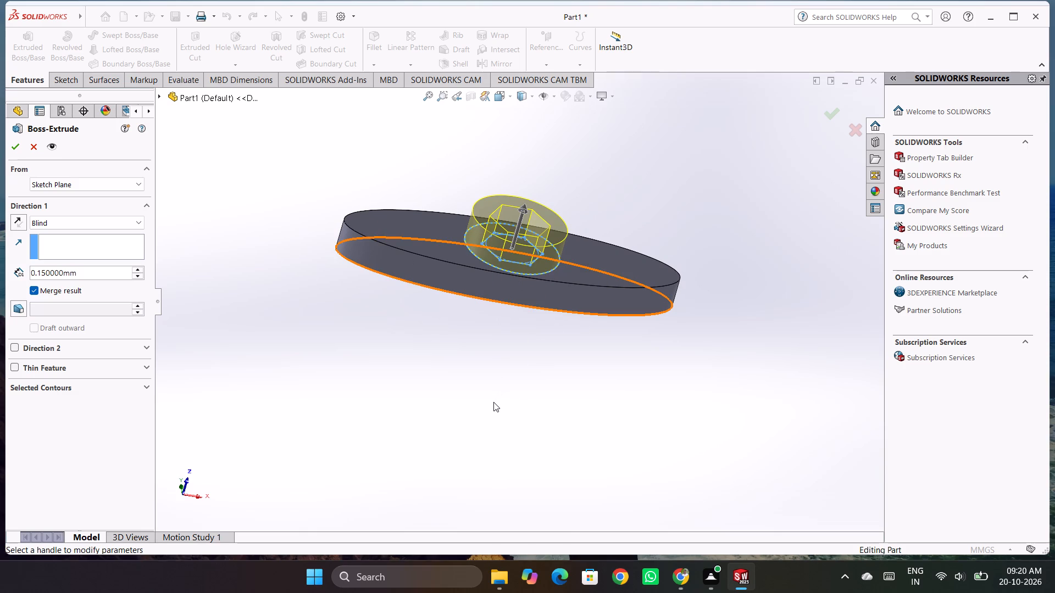
{"action": "type", "text": ".45"}
{"action": "key", "text": "Return"}
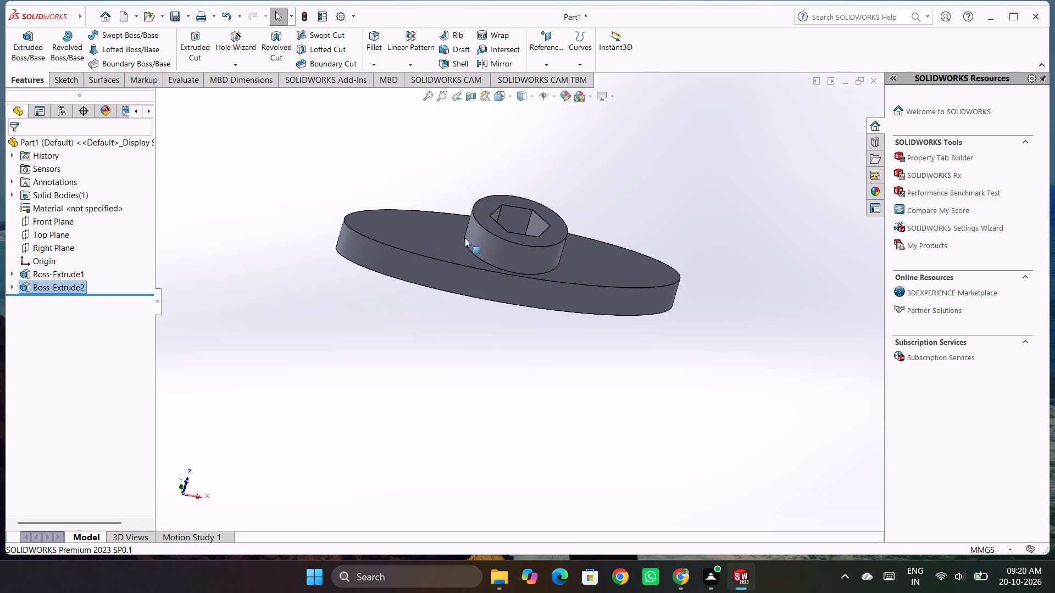
Set the circular boss's extrusion depth to 0.45 mm.
{"action": "double_click", "coordinate": [76, 287]}
{"action": "left_click", "coordinate": [88, 253]}
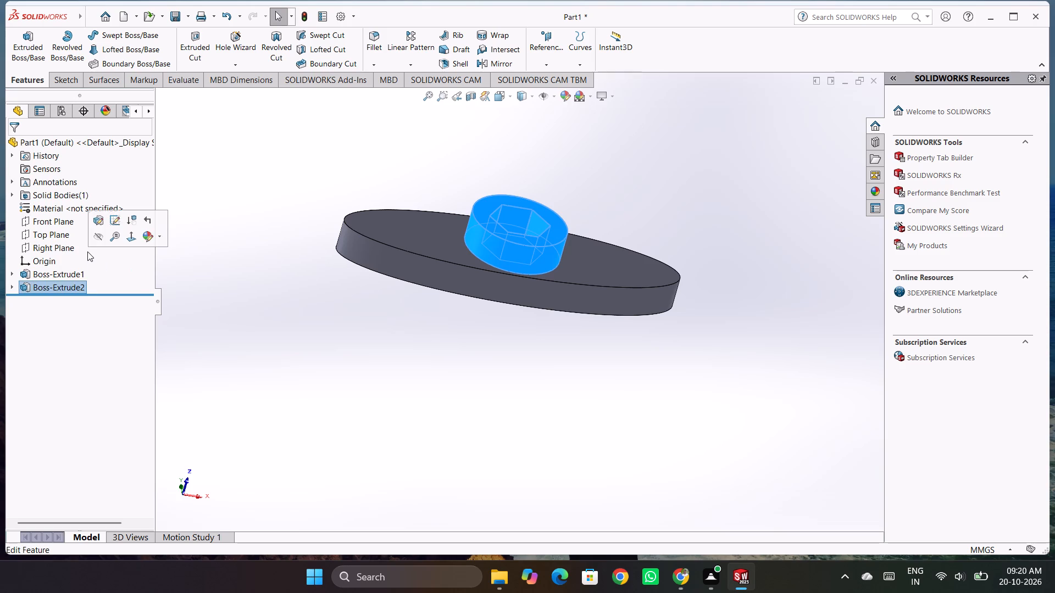
{"action": "left_click_drag", "start_coordinate": [97, 219], "coordinate": [96, 226]}
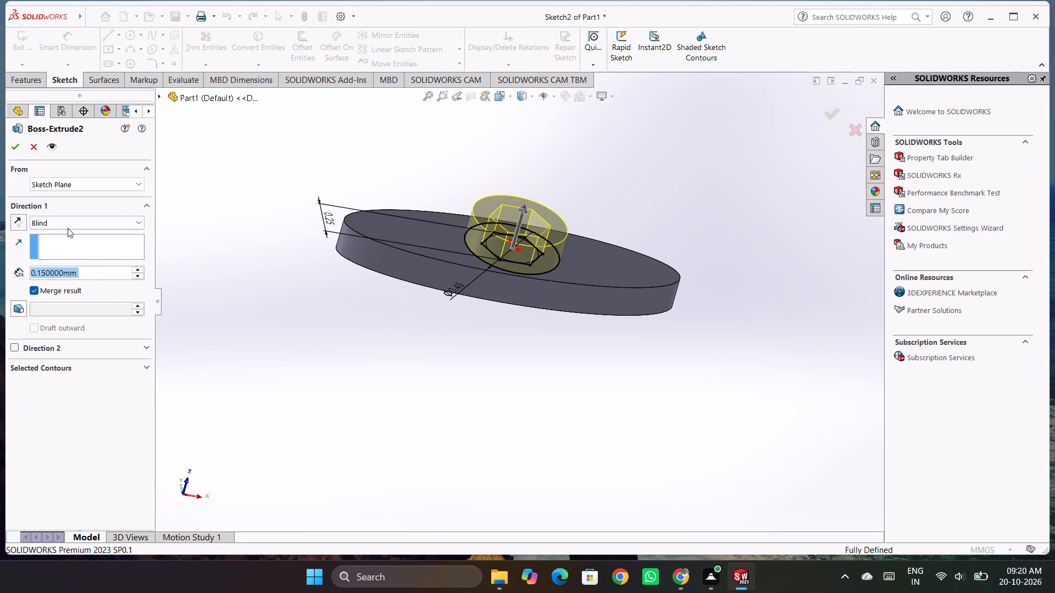
{"action": "left_click", "coordinate": [88, 268]}
{"action": "left_click_drag", "start_coordinate": [87, 272], "coordinate": [0, 272]}
{"action": "type", "text": ".45"}
{"action": "key", "text": "Return"}
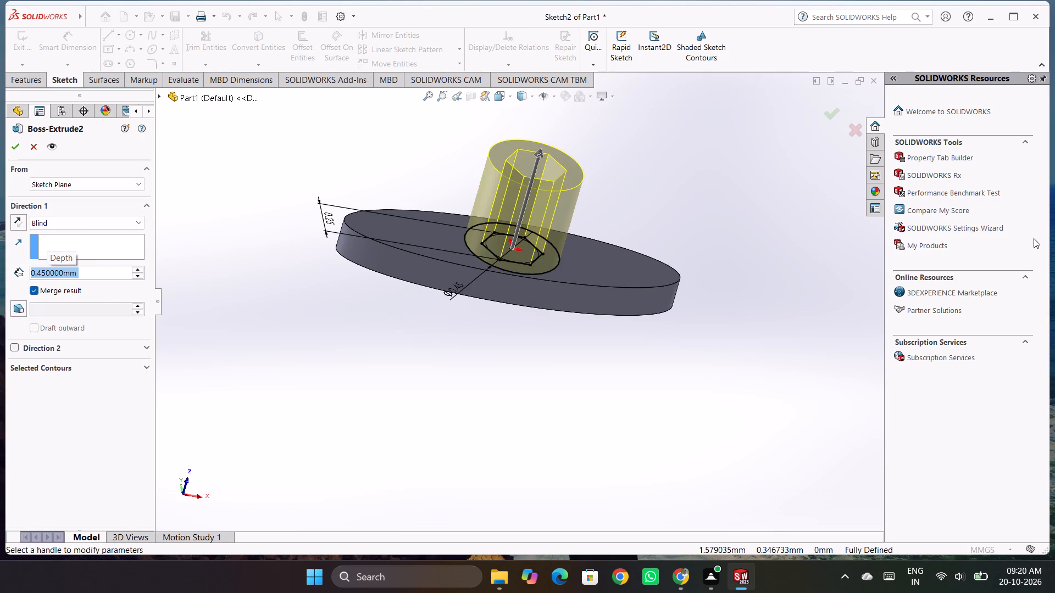
{"action": "left_click", "coordinate": [13, 146]}
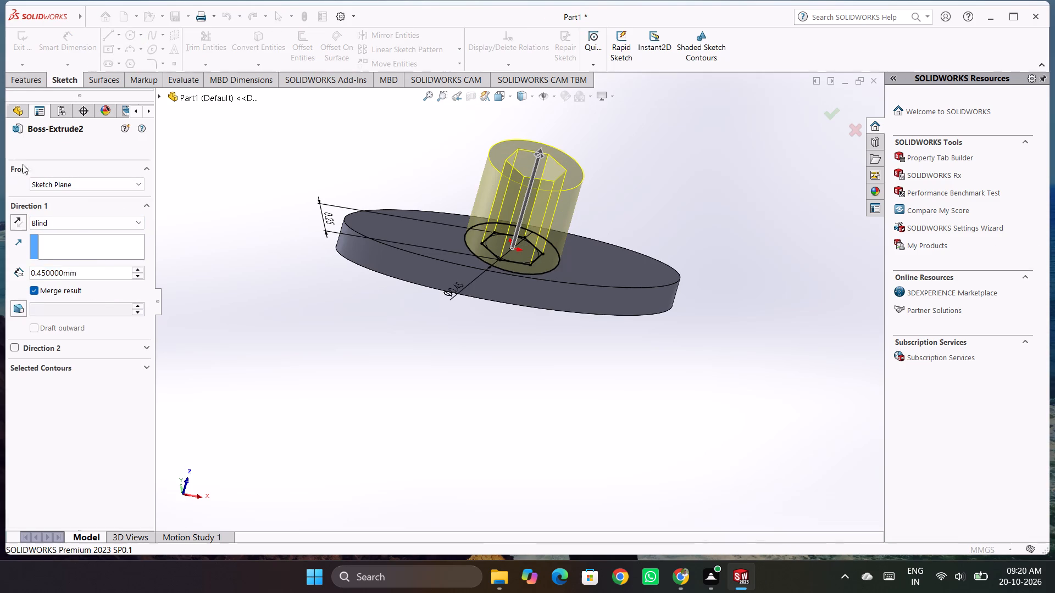
Open the circular boss's extrusion for editing and activate its contour selection.
{"action": "scroll", "coordinate": [536, 407], "scroll_direction": "up", "scroll_amount": 3}
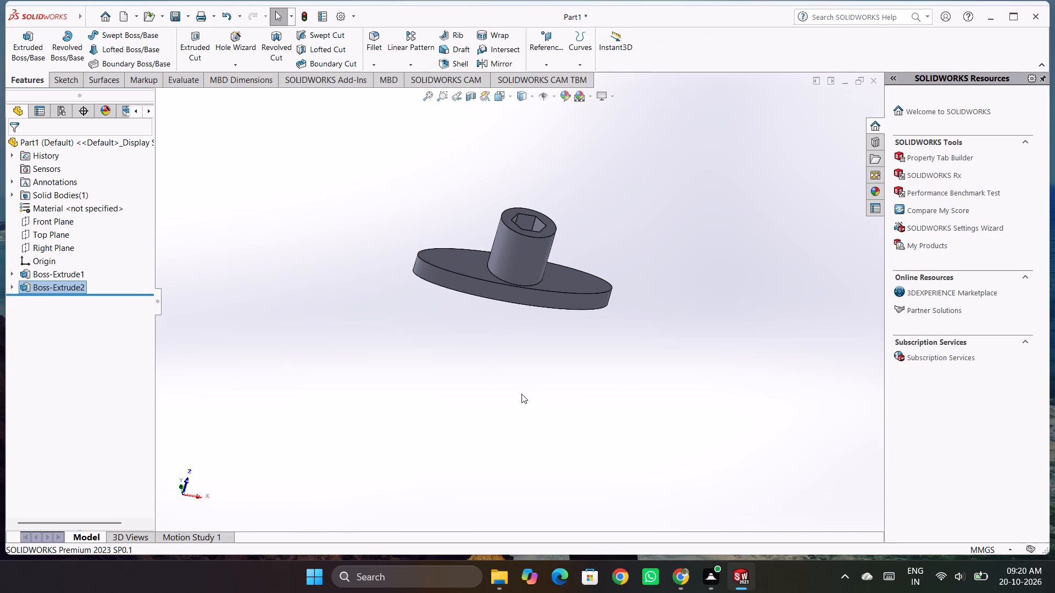
{"action": "key", "text": "ctrl+7"}
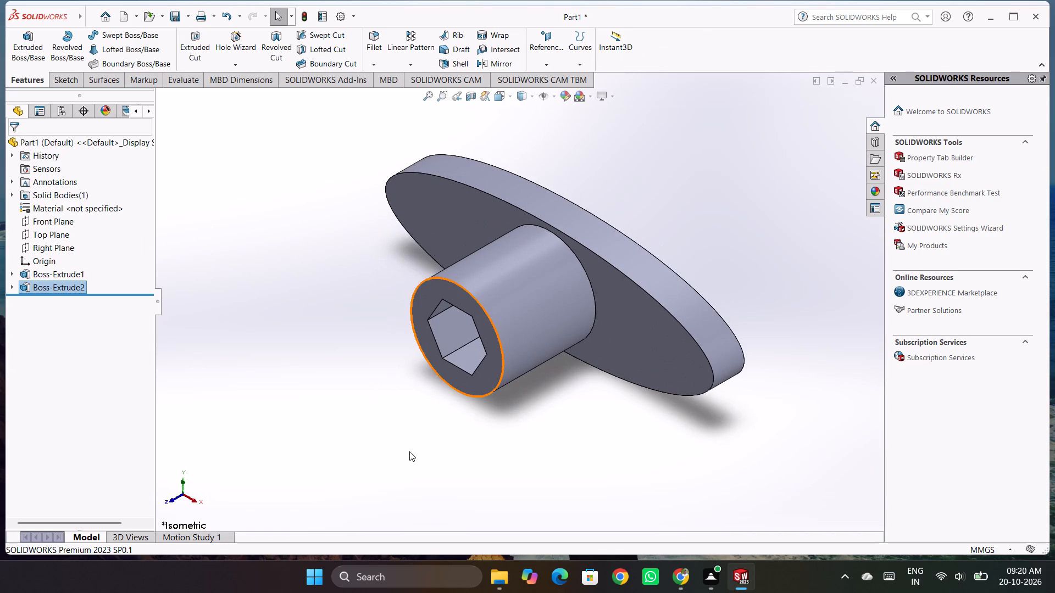
{"action": "middle_click_drag", "start_coordinate": [409, 451], "coordinate": [518, 421]}
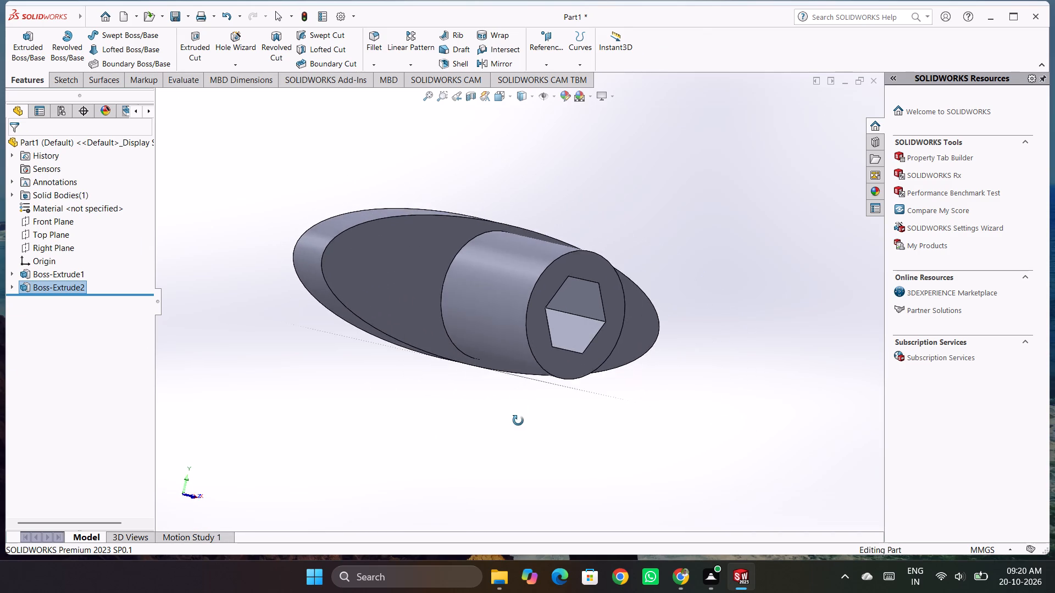
{"action": "middle_click_drag", "start_coordinate": [518, 421], "coordinate": [429, 383]}
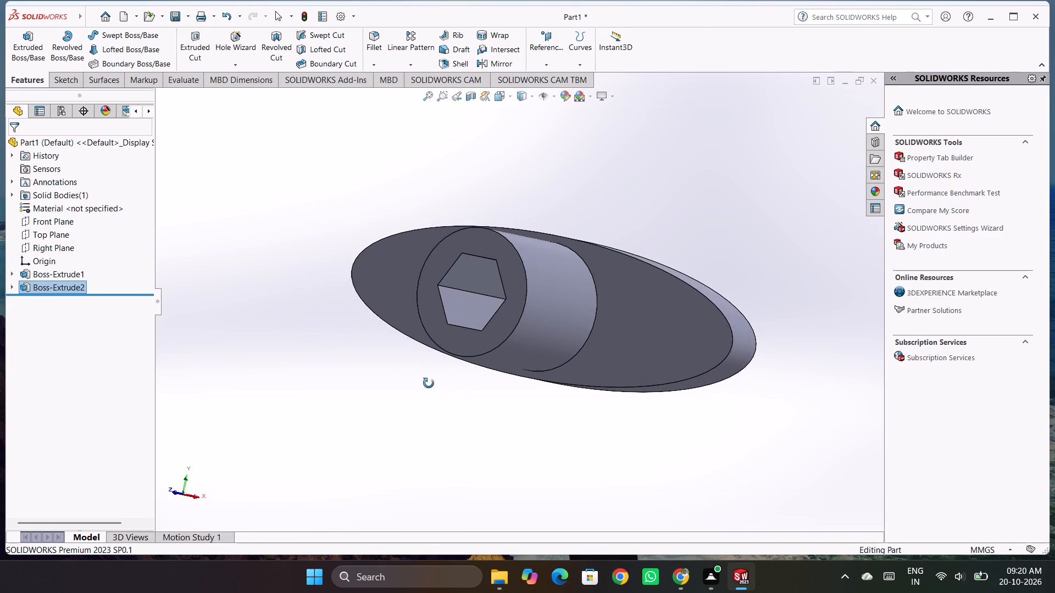
{"action": "middle_click_drag", "start_coordinate": [429, 383], "coordinate": [493, 419]}
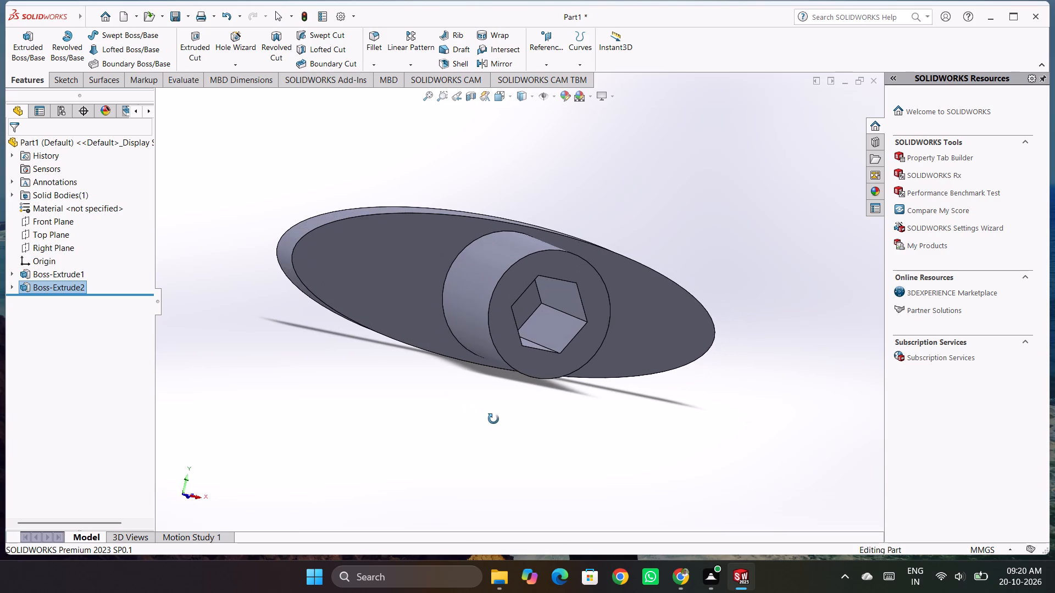
{"action": "middle_click_drag", "start_coordinate": [493, 419], "coordinate": [481, 412]}
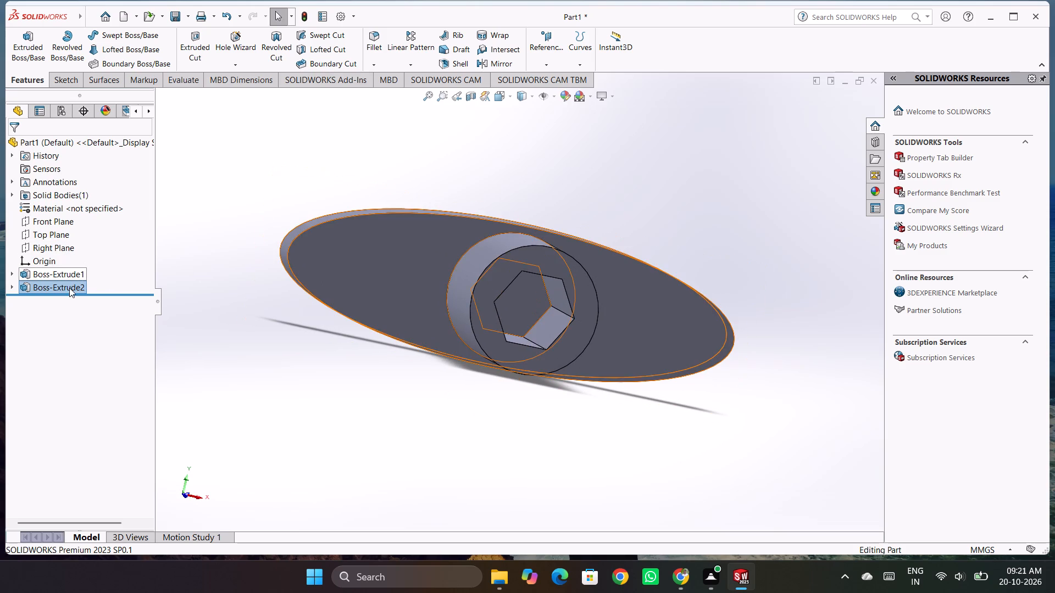
{"action": "right_click", "coordinate": [69, 288]}
{"action": "left_click", "coordinate": [83, 252]}
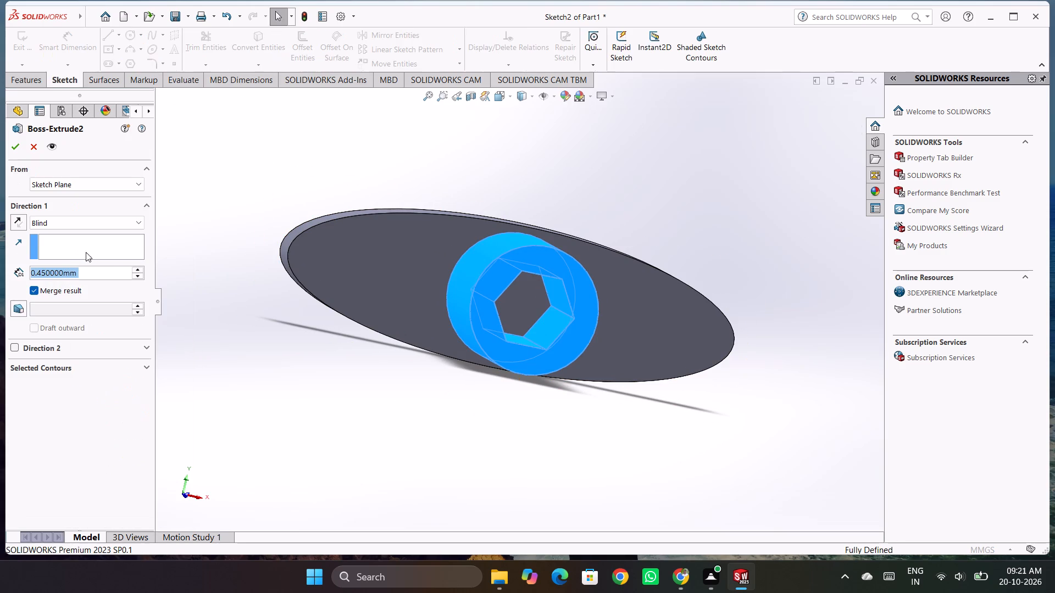
{"action": "left_click", "coordinate": [45, 371]}
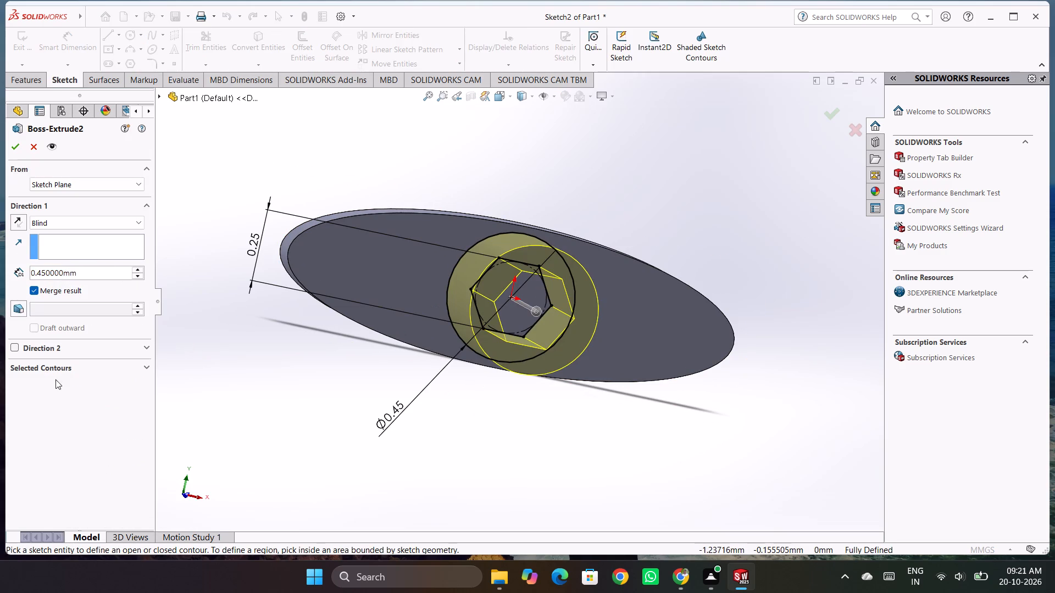
{"action": "left_click", "coordinate": [60, 383]}
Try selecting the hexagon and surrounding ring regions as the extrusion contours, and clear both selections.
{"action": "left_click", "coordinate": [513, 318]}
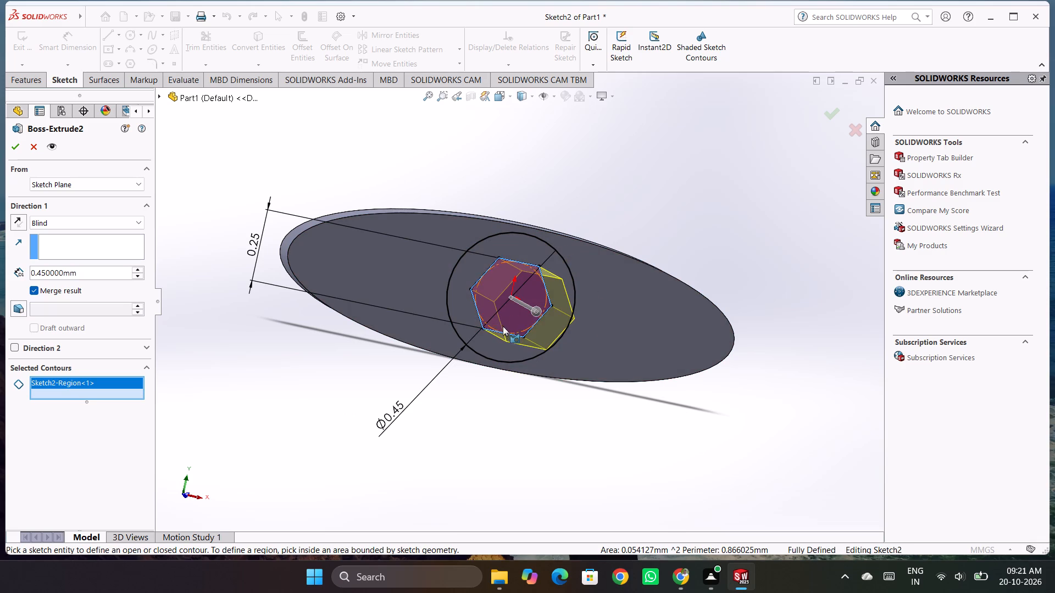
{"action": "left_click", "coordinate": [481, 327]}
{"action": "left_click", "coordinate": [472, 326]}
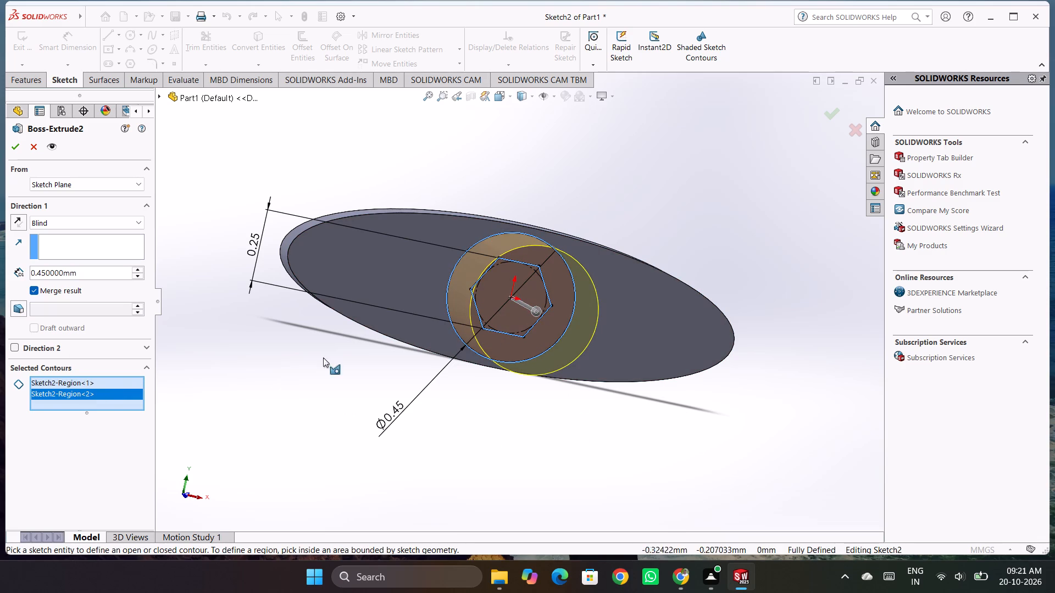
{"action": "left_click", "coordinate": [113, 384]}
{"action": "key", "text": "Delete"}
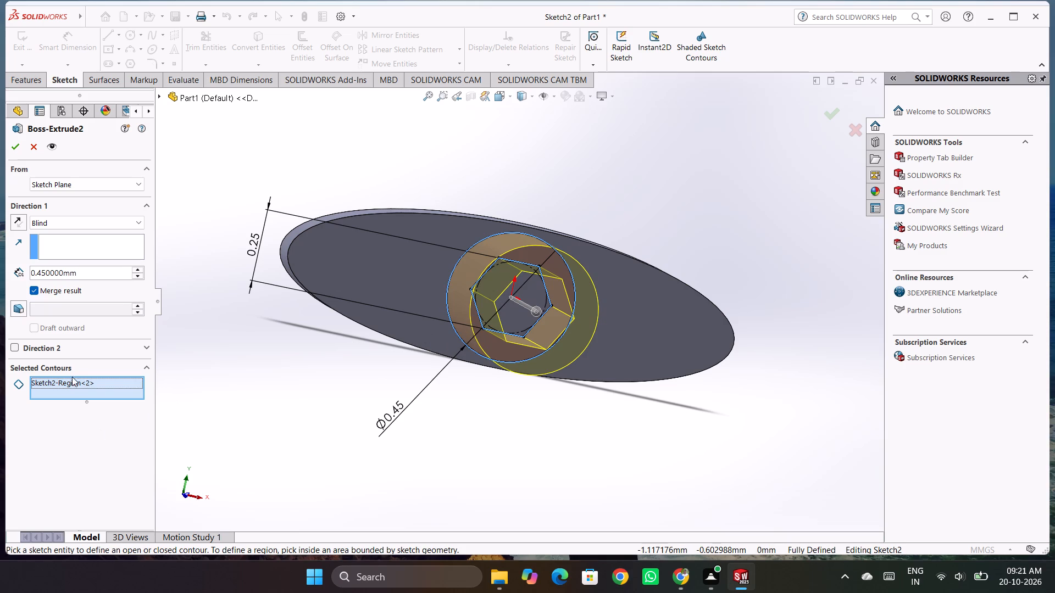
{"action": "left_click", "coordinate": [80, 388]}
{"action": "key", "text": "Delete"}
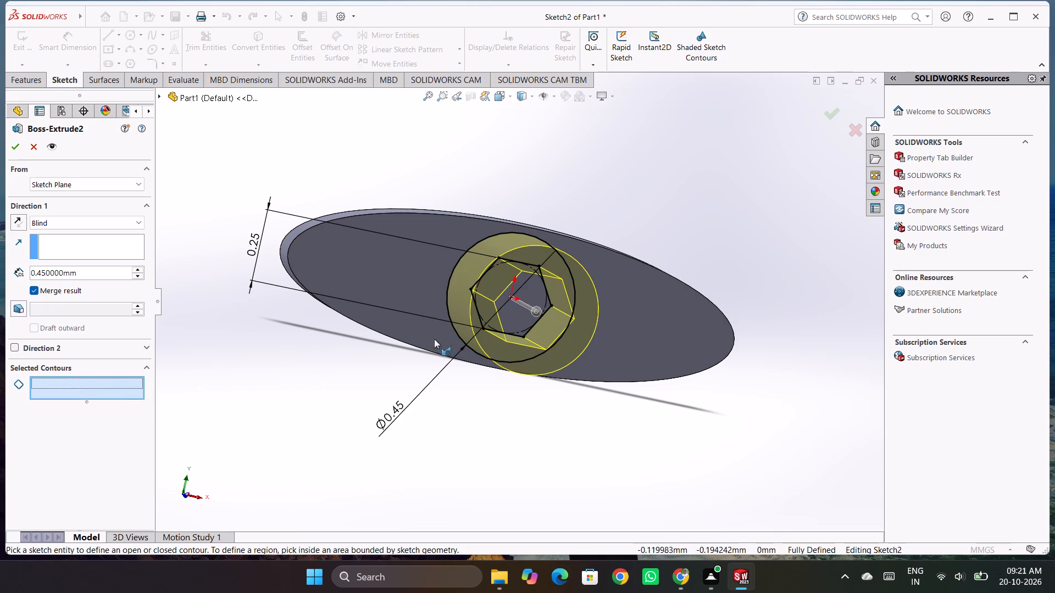
Set the 0.45 mm circle as the only extrusion contour, filling the hexagonal hole to make a solid boss.
{"action": "left_click", "coordinate": [453, 323]}
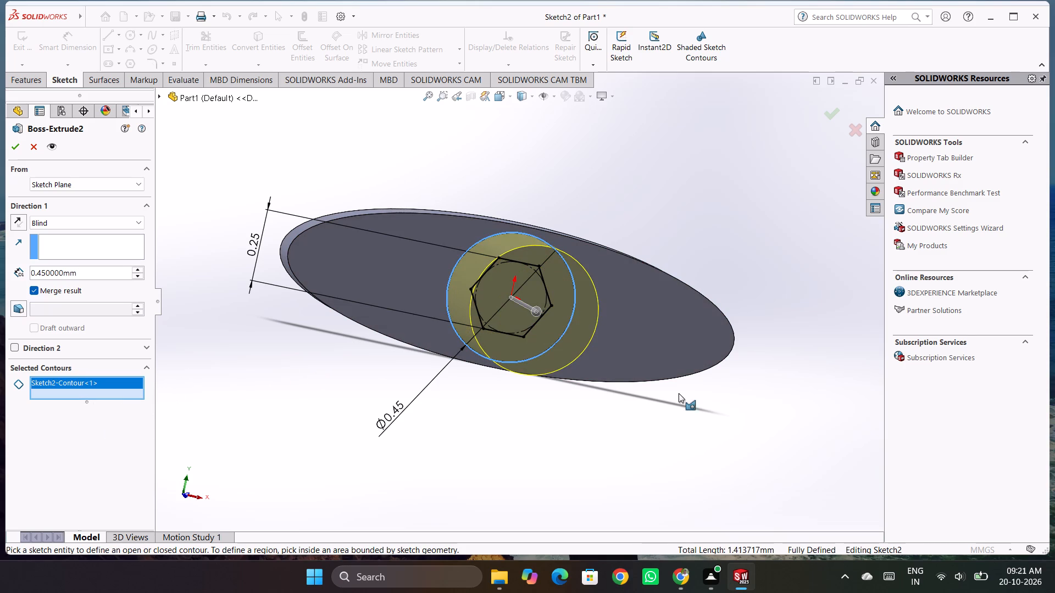
{"action": "middle_click_drag", "start_coordinate": [591, 447], "coordinate": [574, 439]}
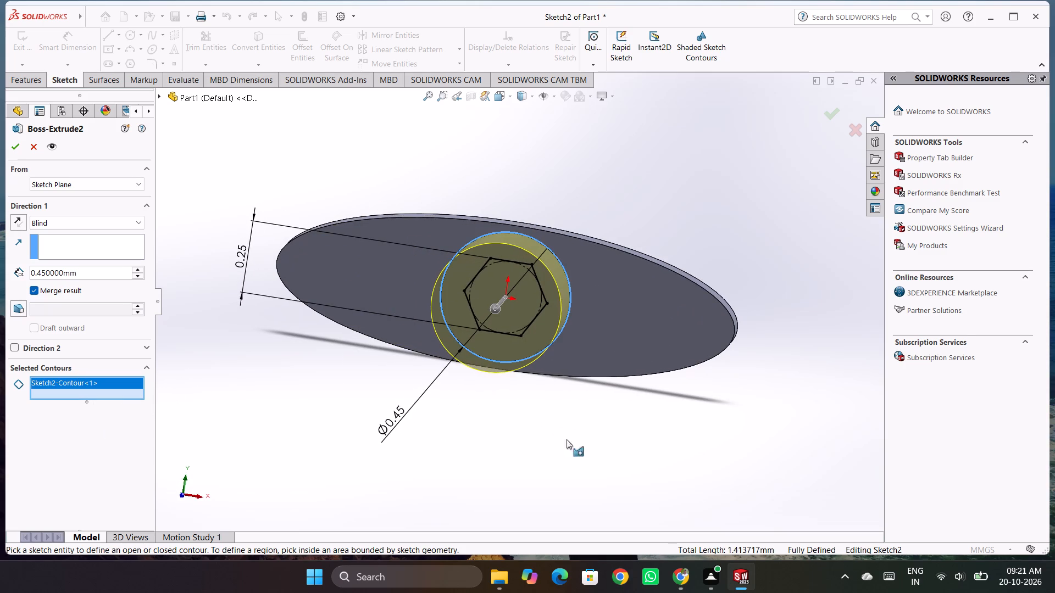
{"action": "left_click", "coordinate": [20, 150]}
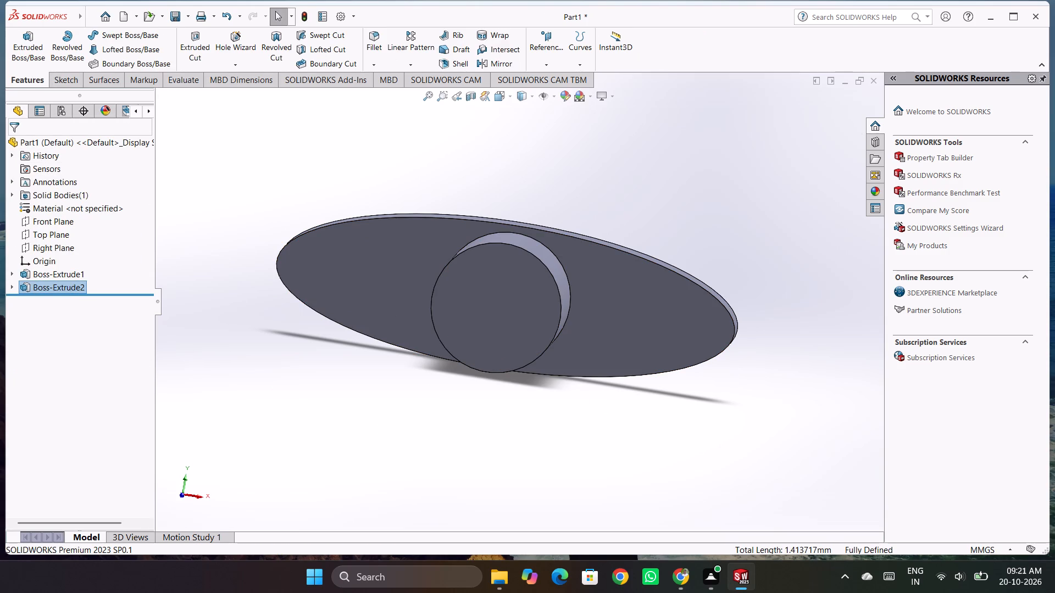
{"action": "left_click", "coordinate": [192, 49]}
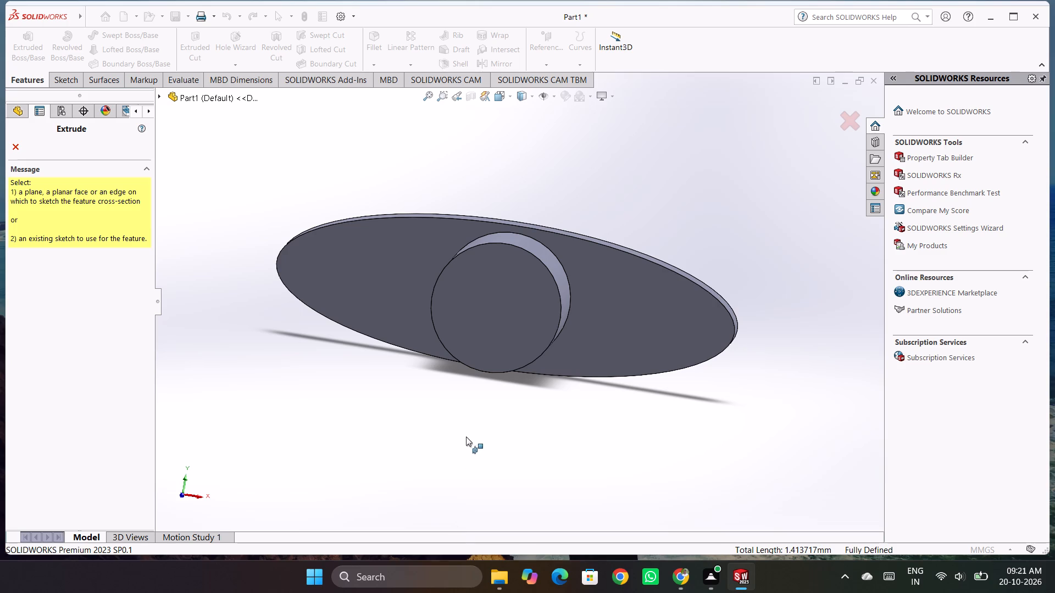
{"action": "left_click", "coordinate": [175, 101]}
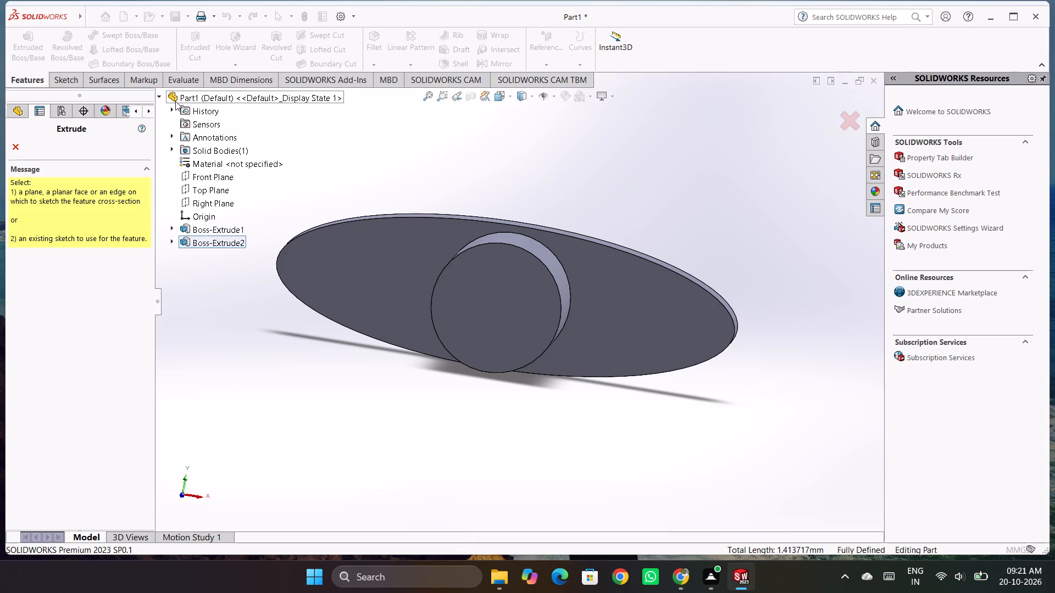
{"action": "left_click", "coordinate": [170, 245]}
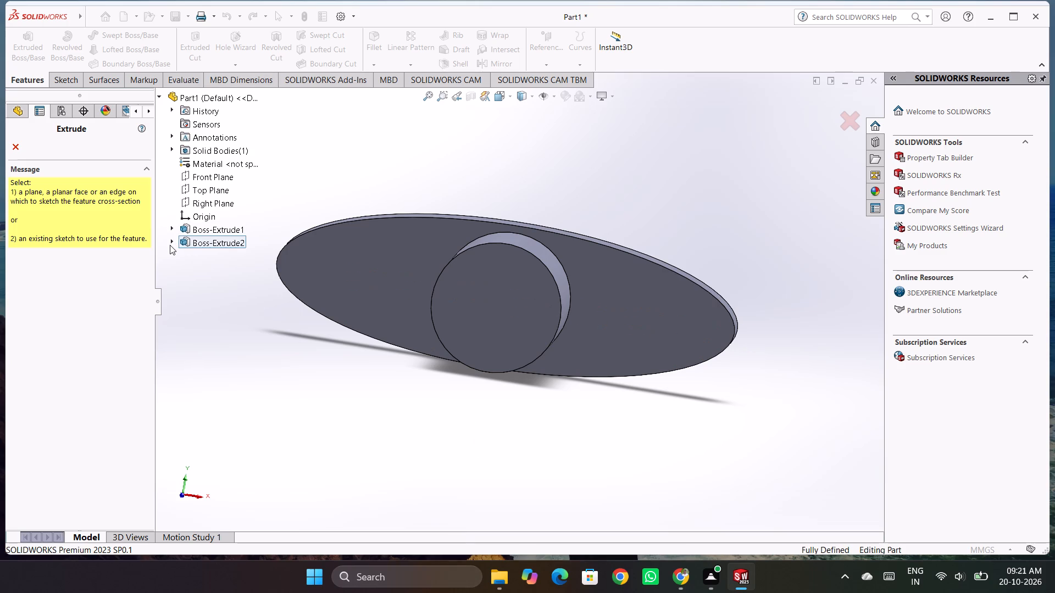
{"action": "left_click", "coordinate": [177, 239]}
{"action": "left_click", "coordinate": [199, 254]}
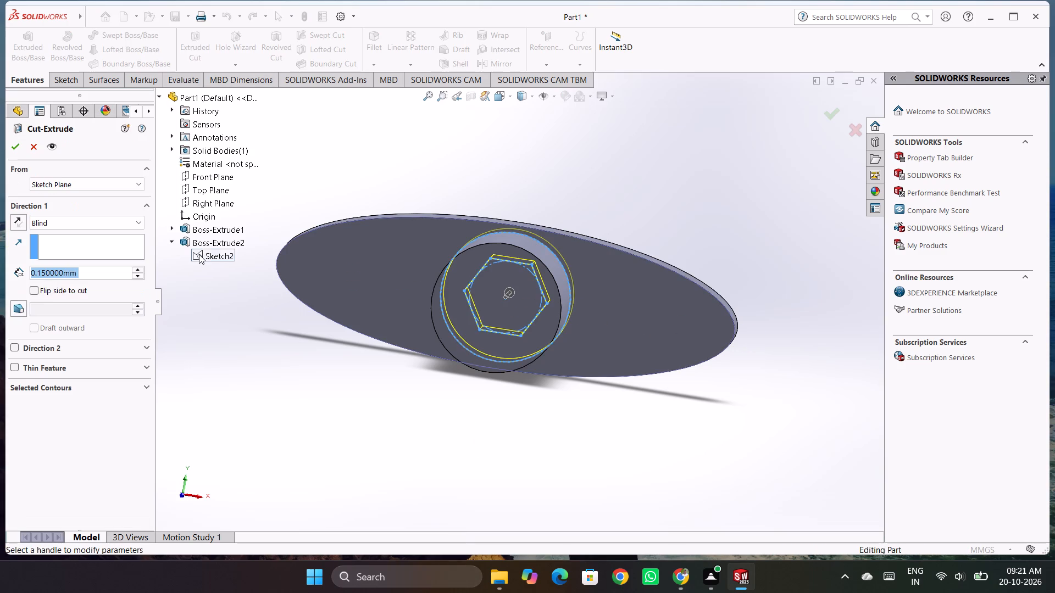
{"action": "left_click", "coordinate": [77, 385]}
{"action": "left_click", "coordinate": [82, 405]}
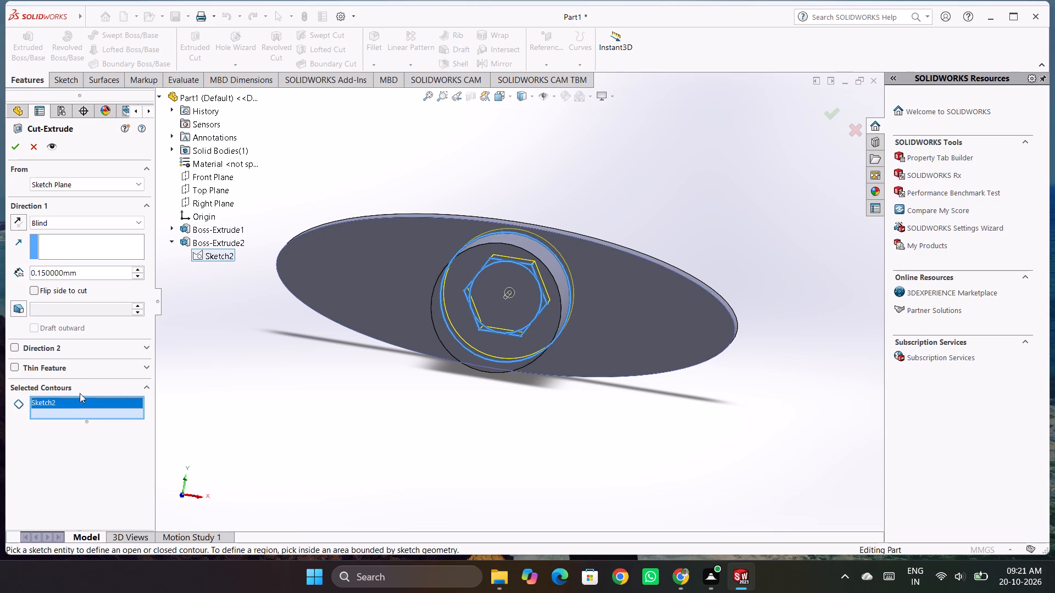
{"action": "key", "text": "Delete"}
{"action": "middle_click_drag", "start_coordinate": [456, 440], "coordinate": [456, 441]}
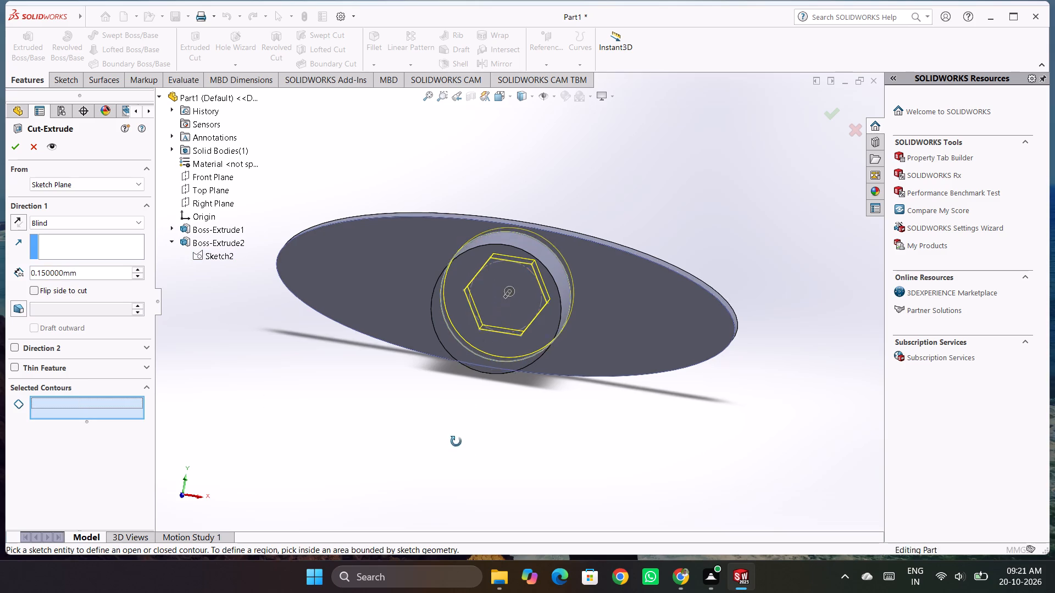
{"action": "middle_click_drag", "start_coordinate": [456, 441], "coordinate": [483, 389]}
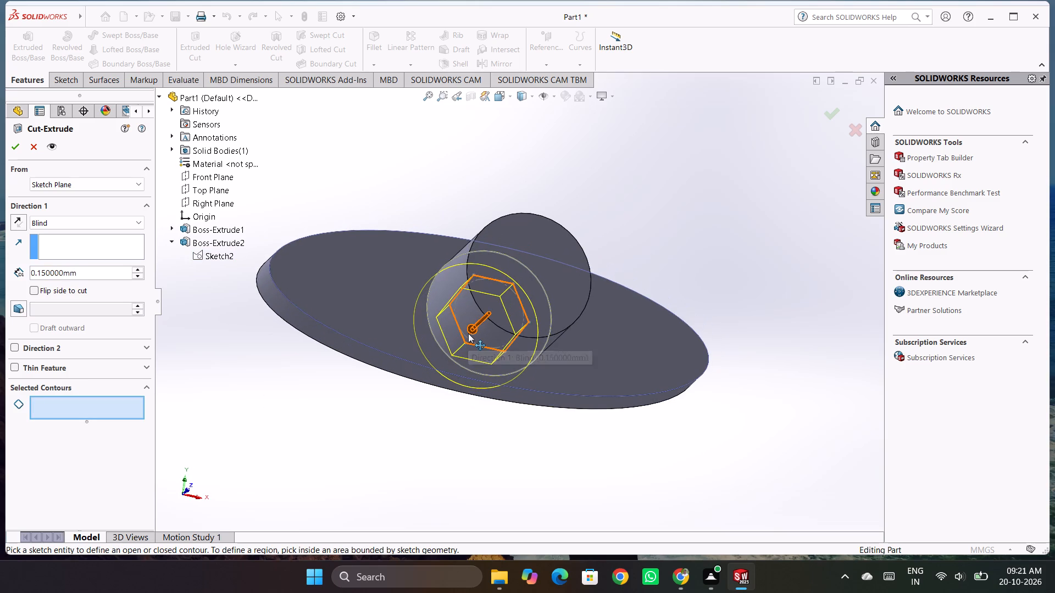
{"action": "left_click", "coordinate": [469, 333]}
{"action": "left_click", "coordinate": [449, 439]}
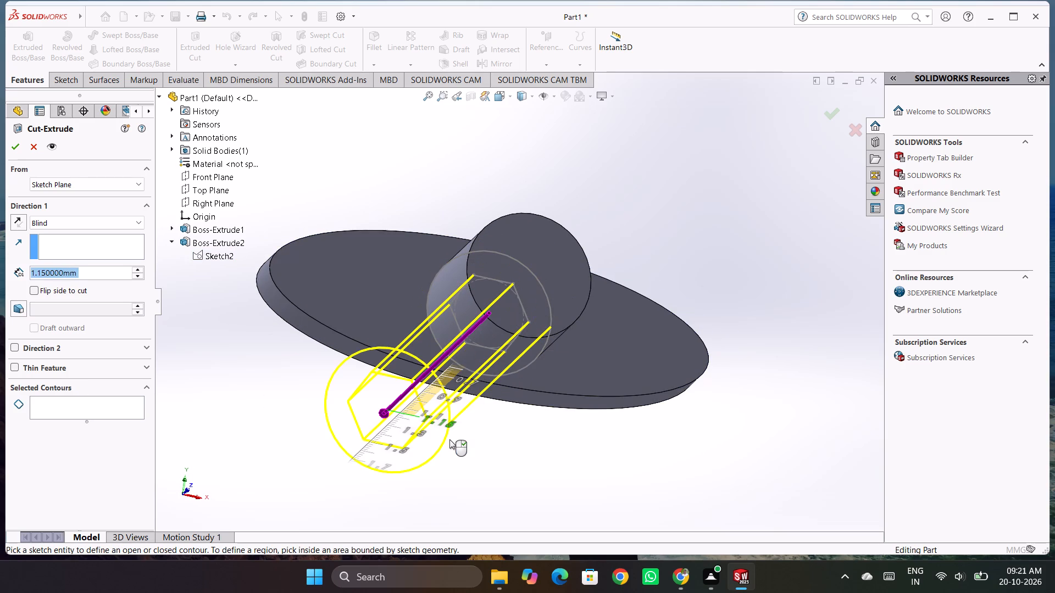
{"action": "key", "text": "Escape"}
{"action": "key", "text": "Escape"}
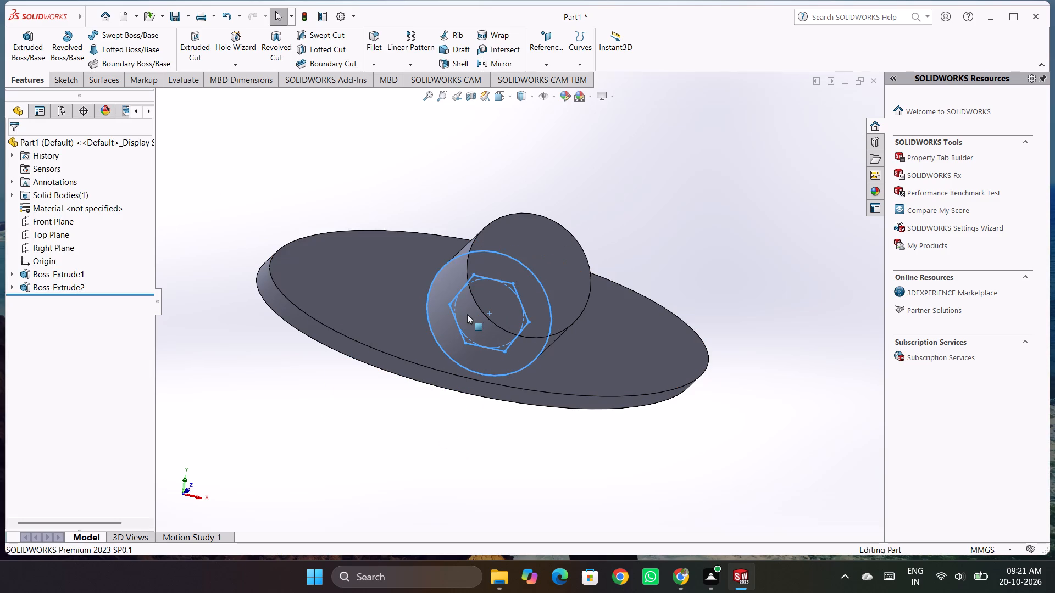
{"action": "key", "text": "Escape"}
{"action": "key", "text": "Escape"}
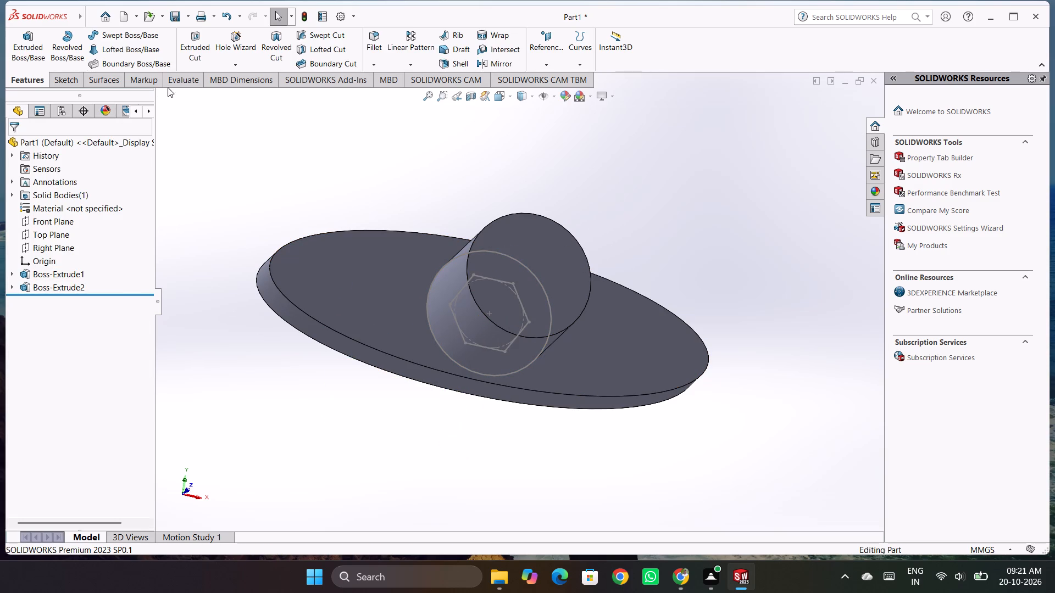
Start an extruded cut from the boss's circle-and-hexagon sketch, using only the hexagon as the cut contour.
{"action": "left_click", "coordinate": [185, 49]}
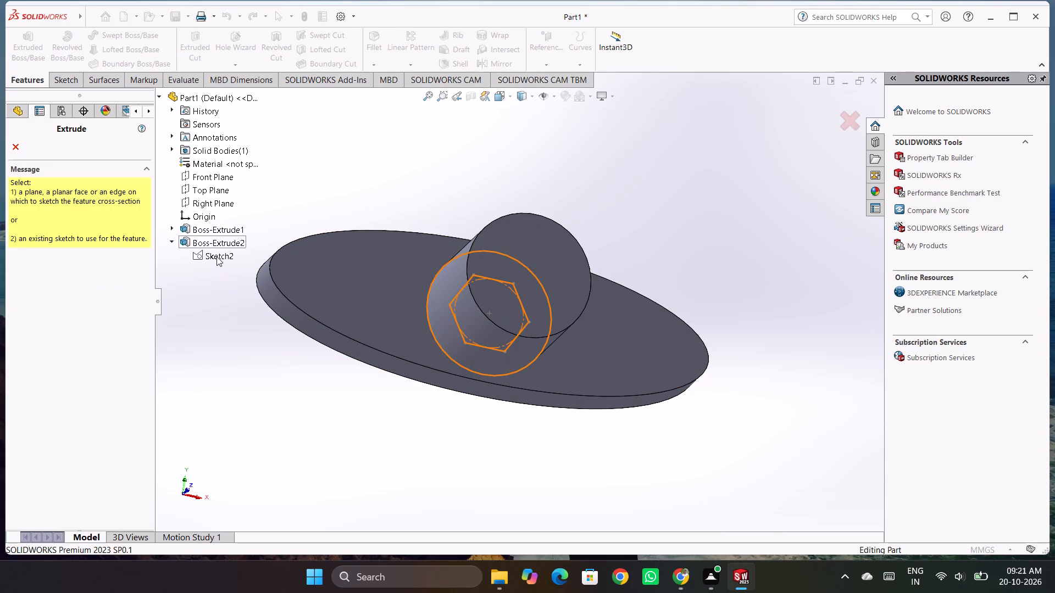
{"action": "left_click", "coordinate": [216, 256]}
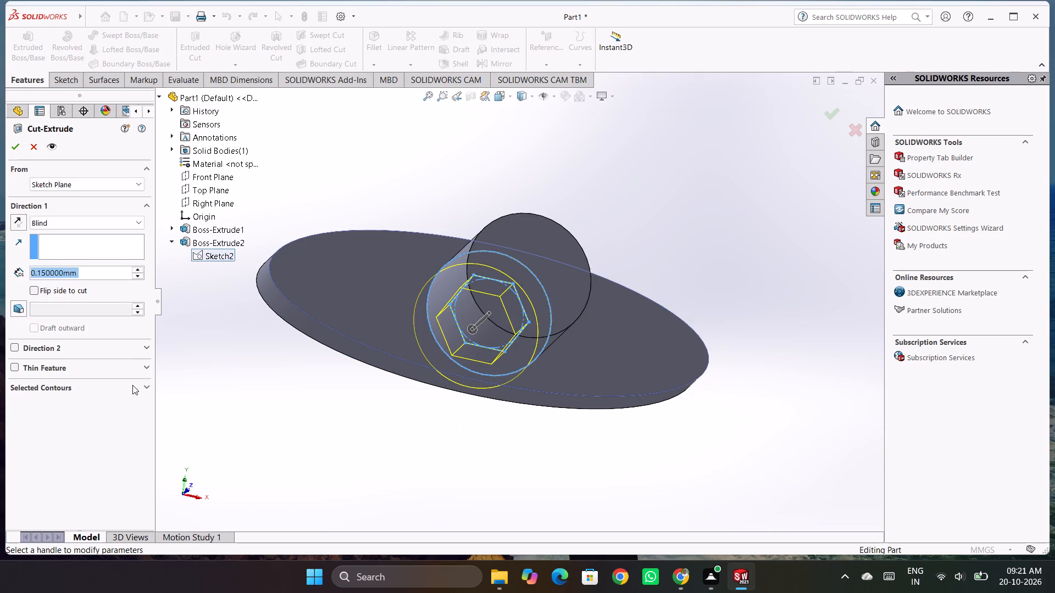
{"action": "left_click", "coordinate": [132, 384]}
{"action": "left_click", "coordinate": [118, 404]}
{"action": "key", "text": "Delete"}
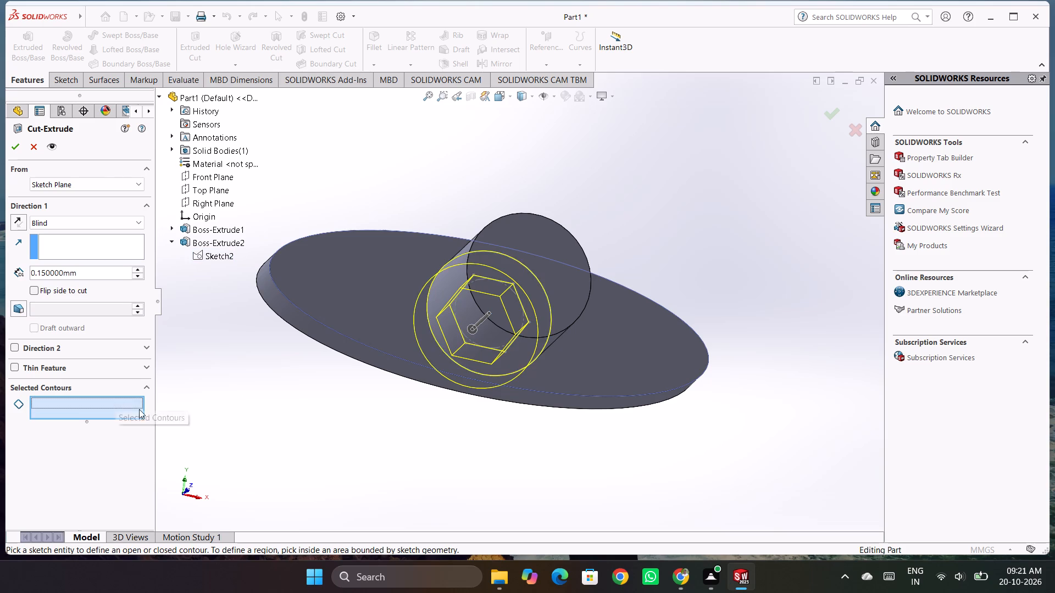
{"action": "left_click", "coordinate": [459, 327]}
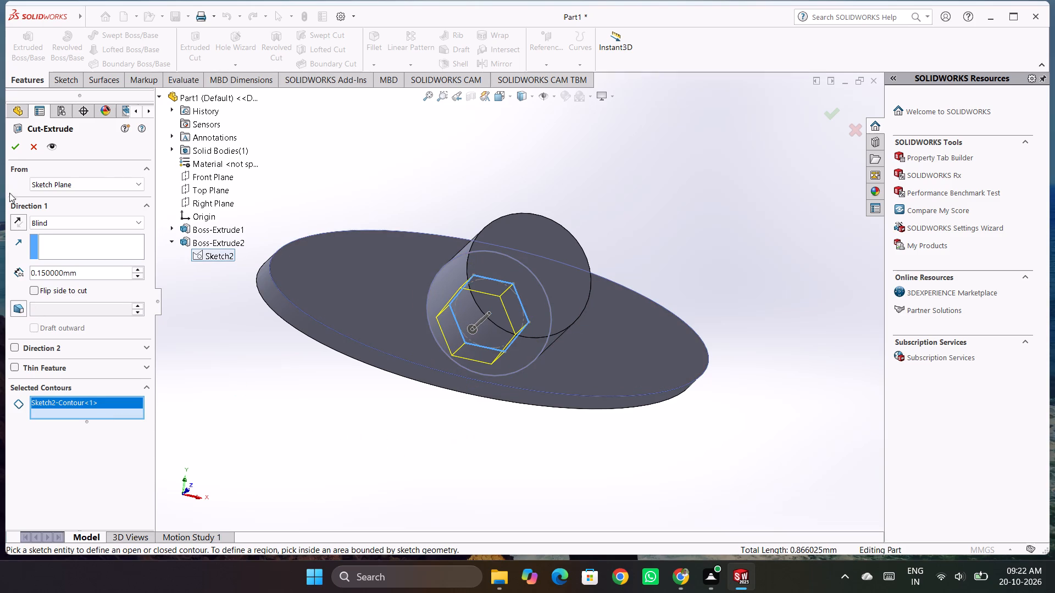
Start the hexagonal cut at a 0.45 mm offset from the sketch plane and cut a blind socket 0.30 mm deep.
{"action": "left_click", "coordinate": [82, 181]}
{"action": "left_click", "coordinate": [89, 225]}
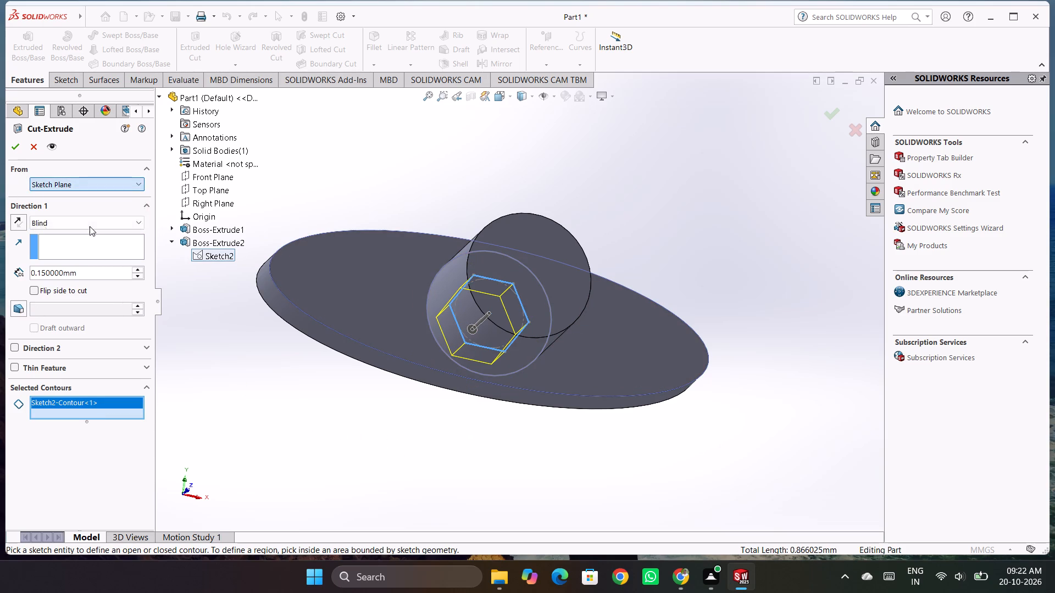
{"action": "left_click_drag", "start_coordinate": [86, 204], "coordinate": [0, 216]}
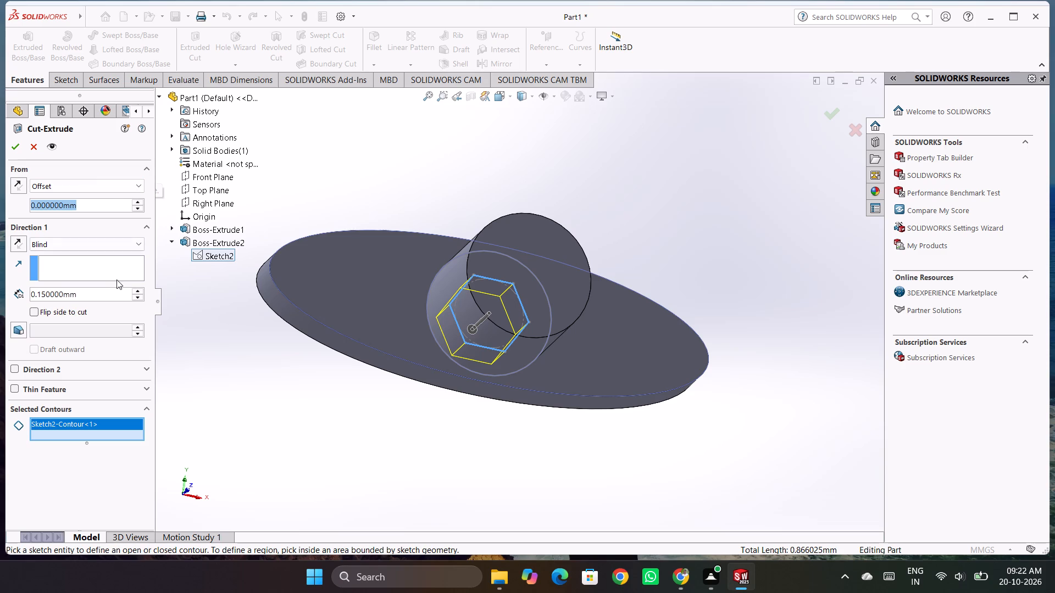
{"action": "type", "text": ".45"}
{"action": "key", "text": "Return"}
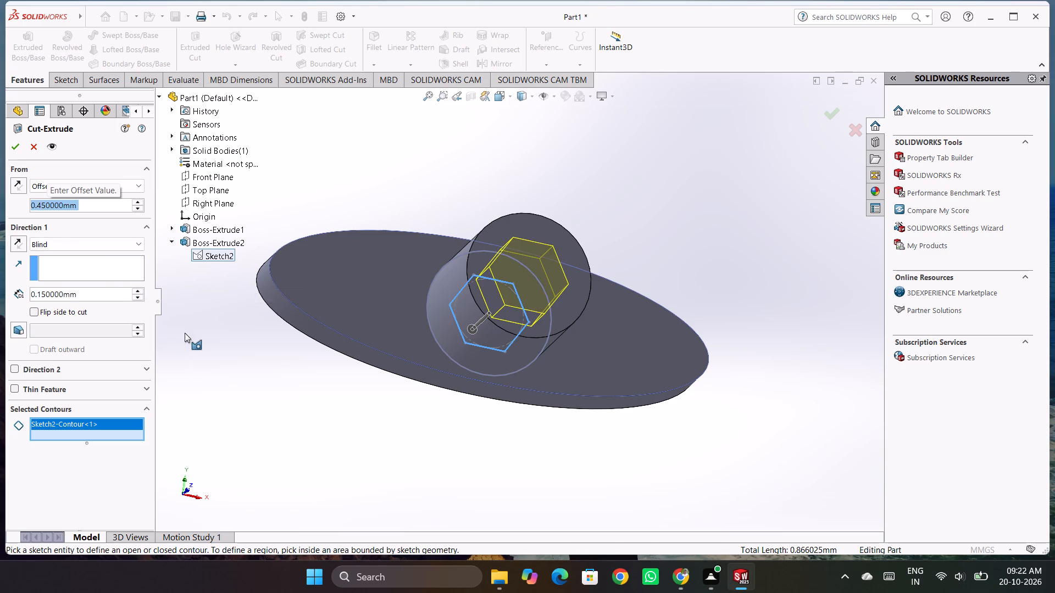
{"action": "left_click_drag", "start_coordinate": [96, 296], "coordinate": [0, 284]}
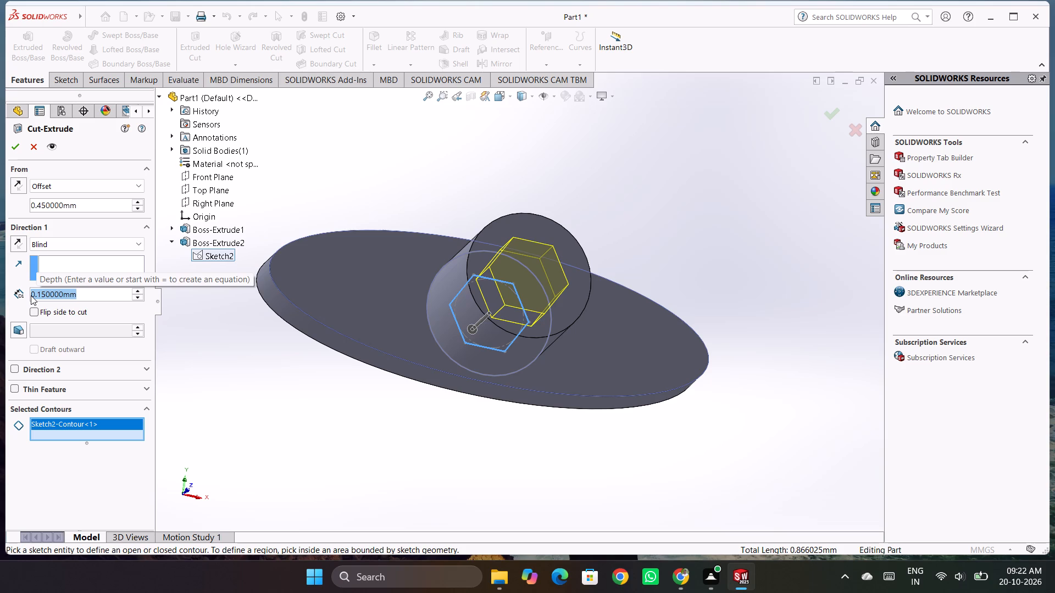
{"action": "type", "text": ".30"}
{"action": "key", "text": "Return"}
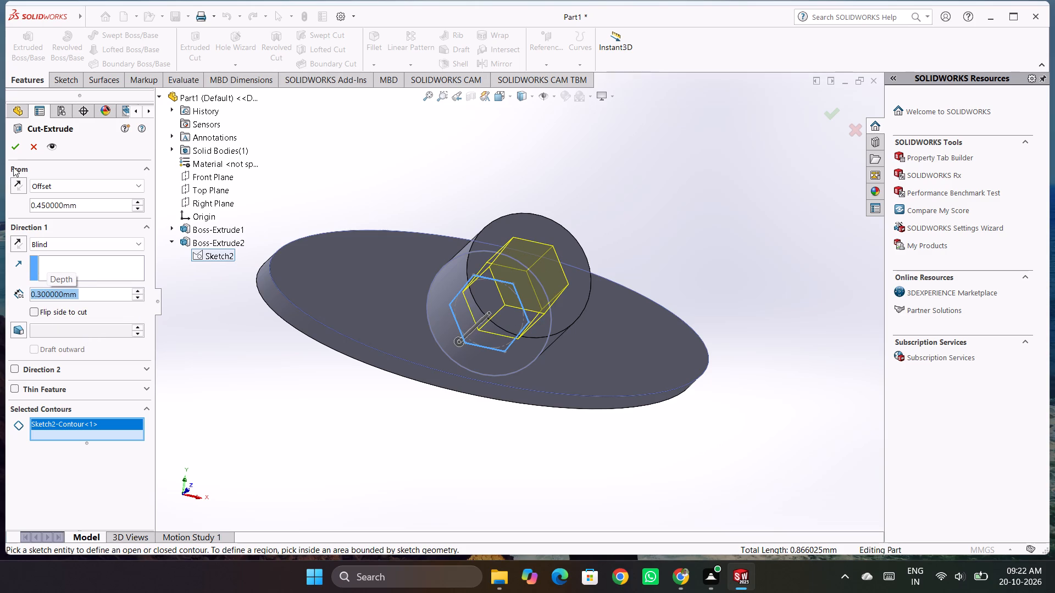
{"action": "left_click", "coordinate": [15, 149]}
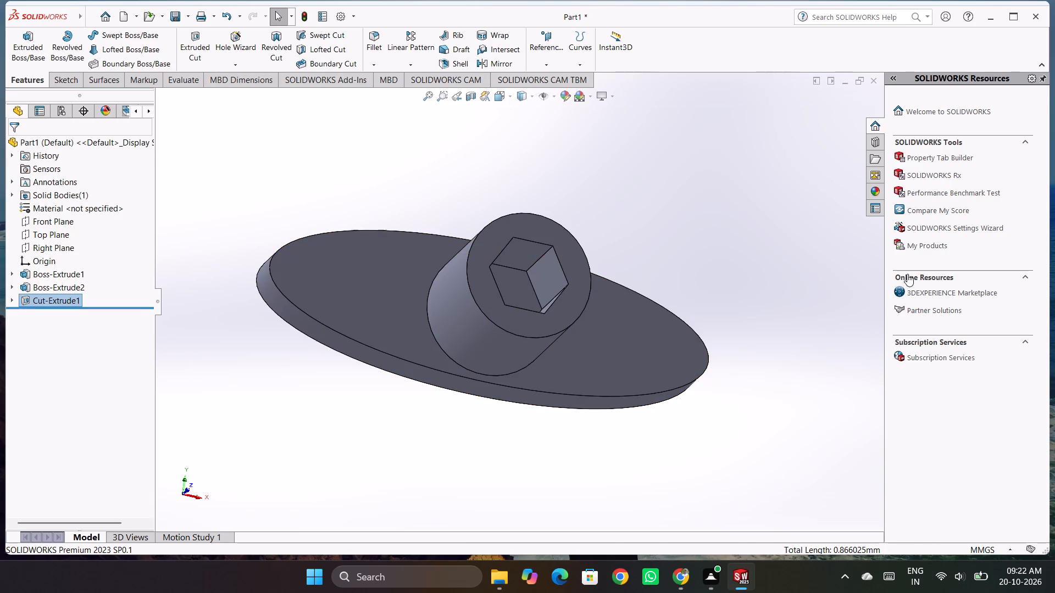
Examine the hexagonal socket inside the boss with a temporary section view through the Top Plane, and leave the section view.
{"action": "middle_click_drag", "start_coordinate": [809, 261], "coordinate": [821, 381]}
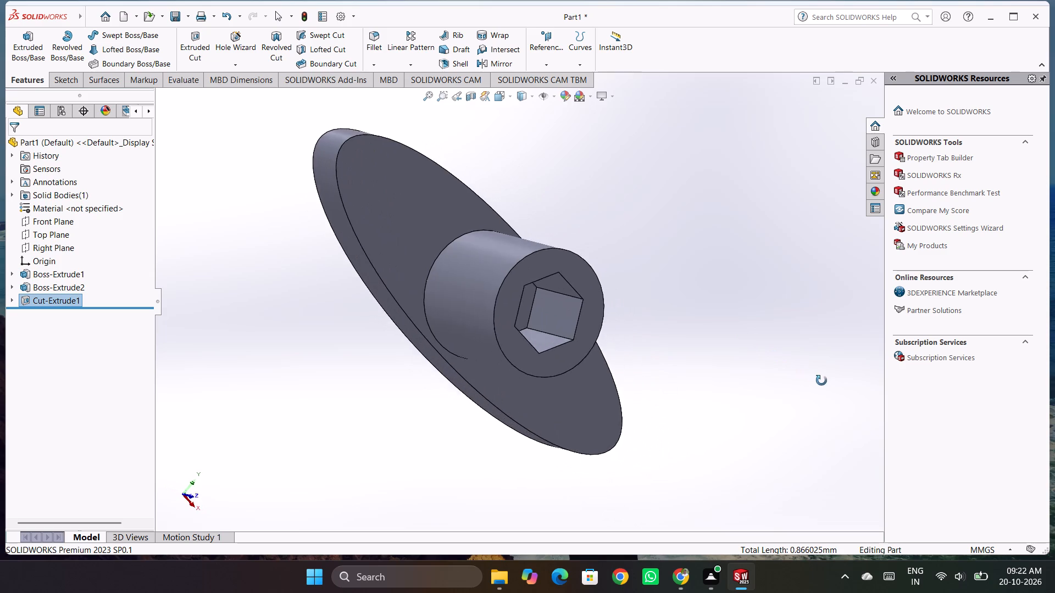
{"action": "middle_click_drag", "start_coordinate": [821, 381], "coordinate": [764, 592]}
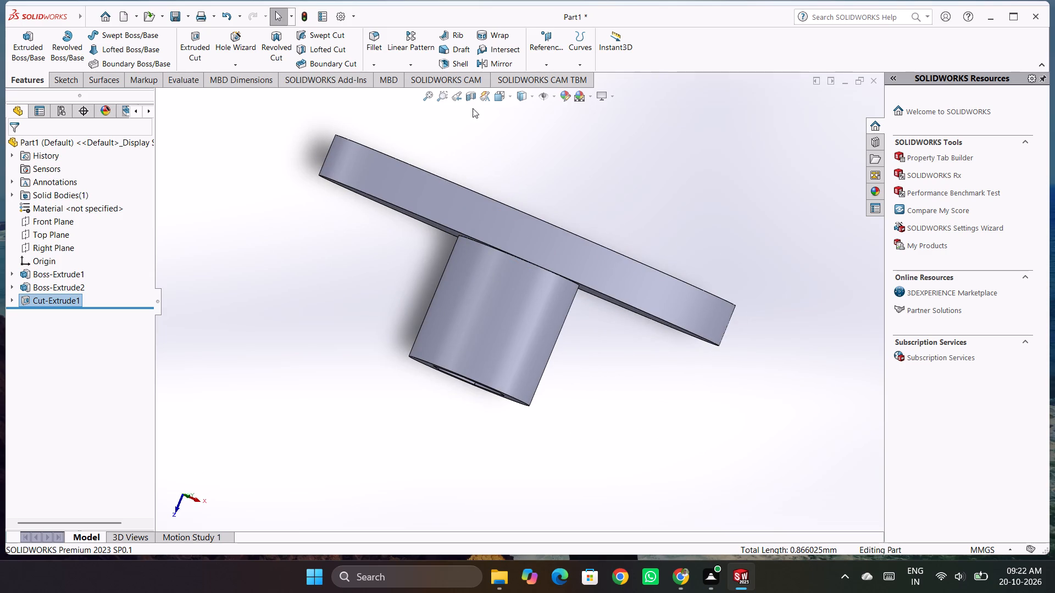
{"action": "left_click", "coordinate": [469, 94]}
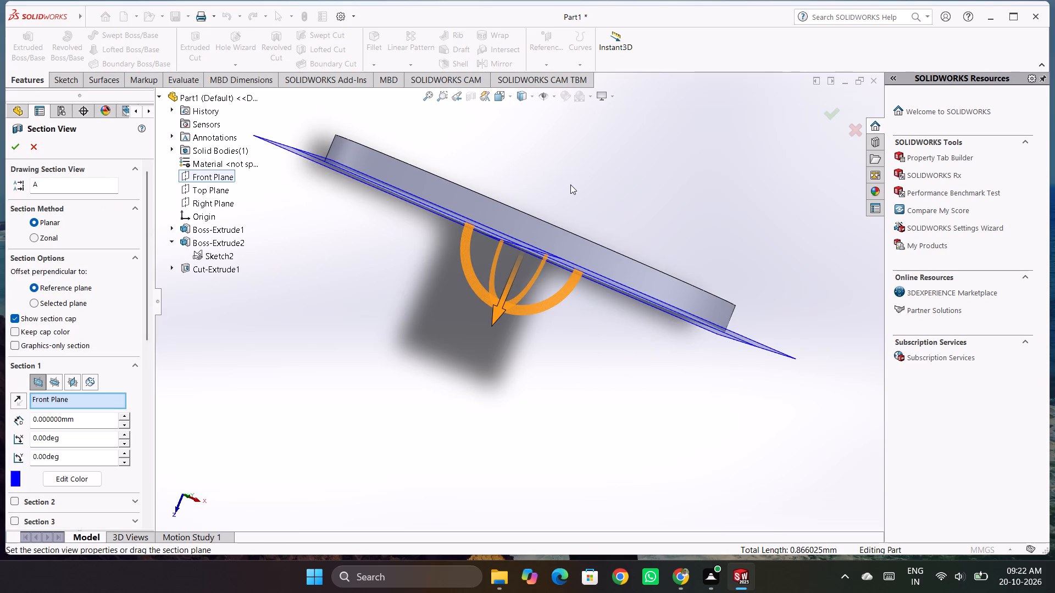
{"action": "key", "text": "ctrl+1"}
{"action": "key", "text": "ctrl+2"}
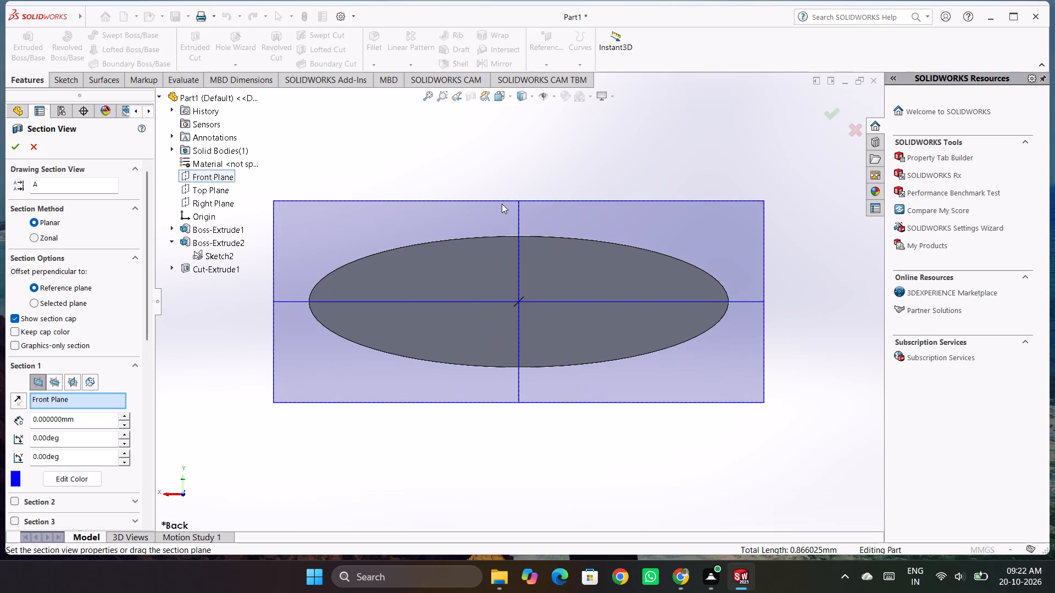
{"action": "key", "text": "ctrl+3"}
{"action": "key", "text": "ctrl+1"}
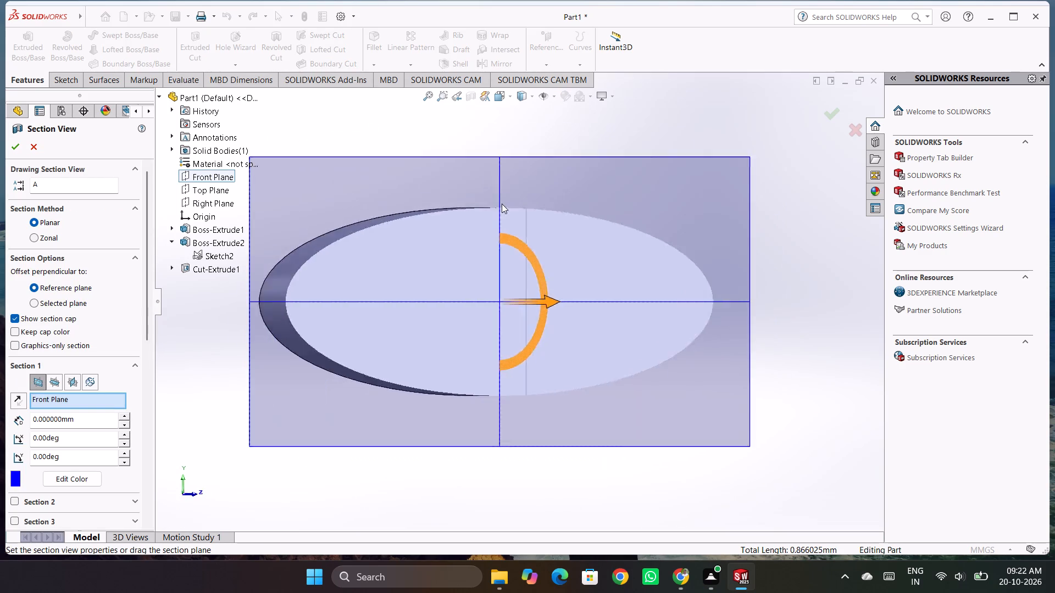
{"action": "key", "text": "ctrl+2"}
{"action": "key", "text": "ctrl+3"}
{"action": "type", "text": "45"}
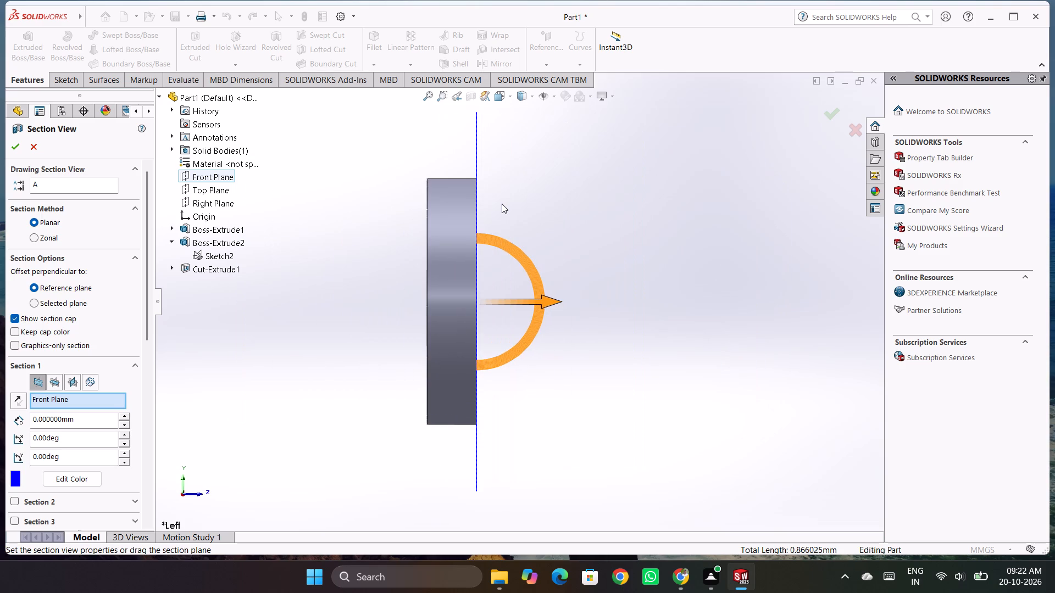
{"action": "key", "text": "ctrl+5"}
{"action": "key", "text": "ctrl+6"}
{"action": "key", "text": "ctrl+5"}
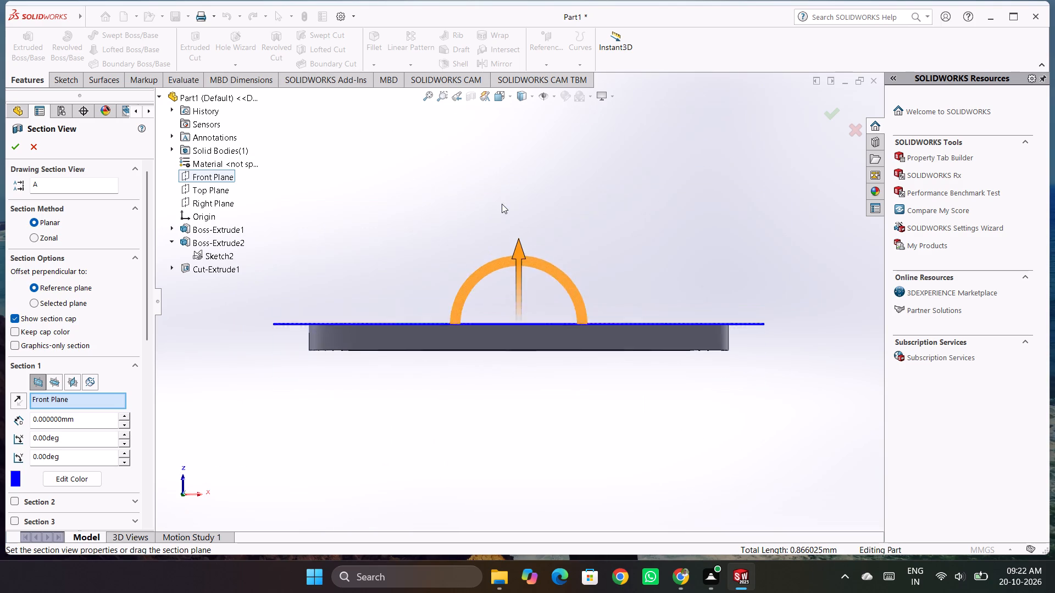
{"action": "left_click", "coordinate": [53, 388]}
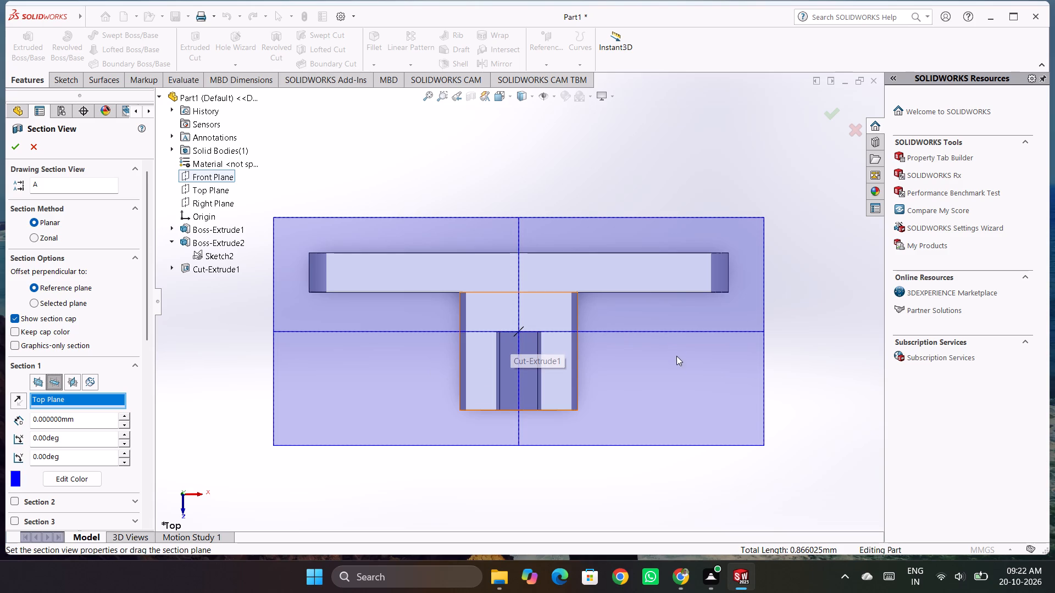
{"action": "left_click", "coordinate": [35, 147]}
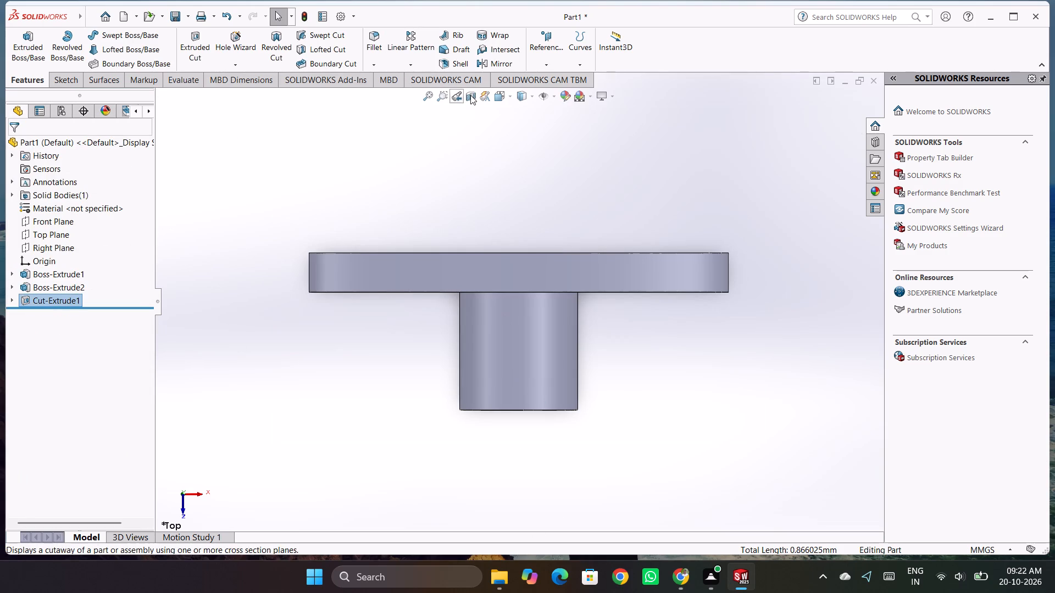
{"action": "left_click", "coordinate": [470, 95]}
{"action": "key", "text": "Escape"}
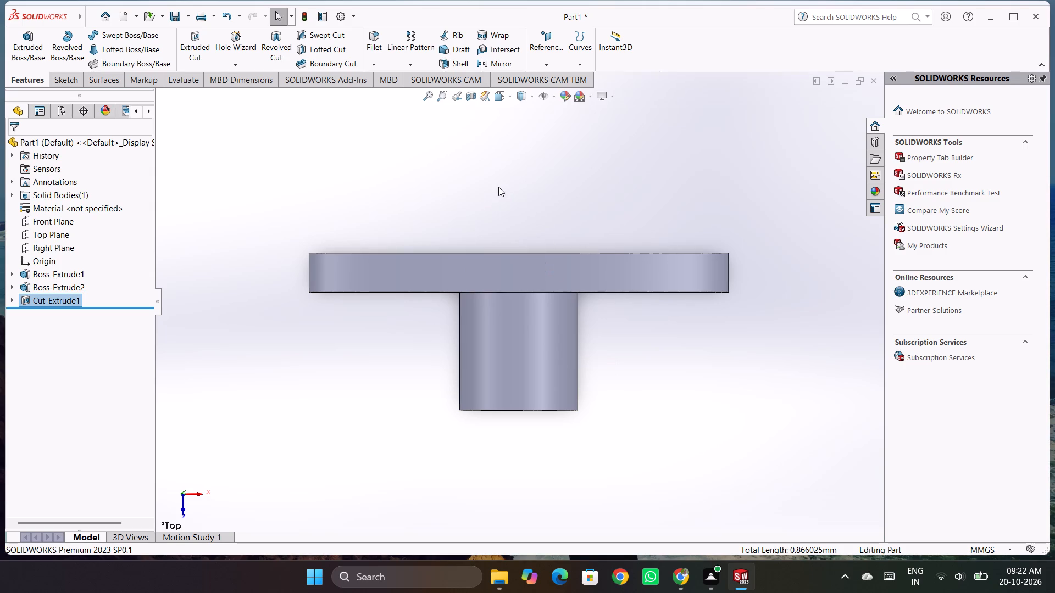
On the plate's back face, sketch circles of radius about 0.054 and 0.057 mm on the long axis, about 0.61 and 0.66 mm either side of the origin.
{"action": "middle_click_drag", "start_coordinate": [506, 186], "coordinate": [530, 283]}
{"action": "right_click", "coordinate": [530, 281]}
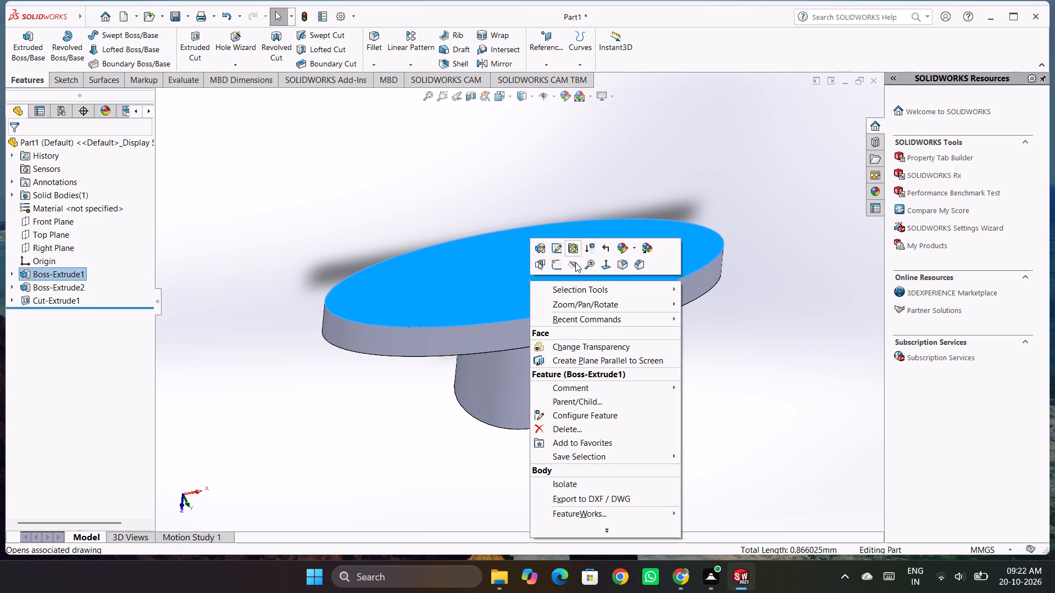
{"action": "left_click", "coordinate": [558, 264]}
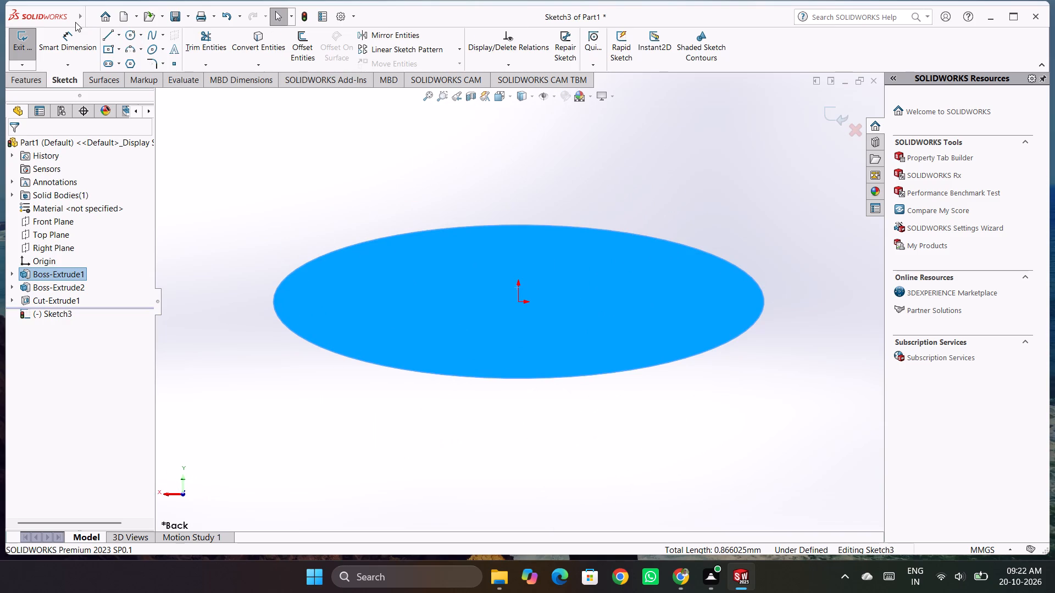
{"action": "left_click", "coordinate": [127, 38]}
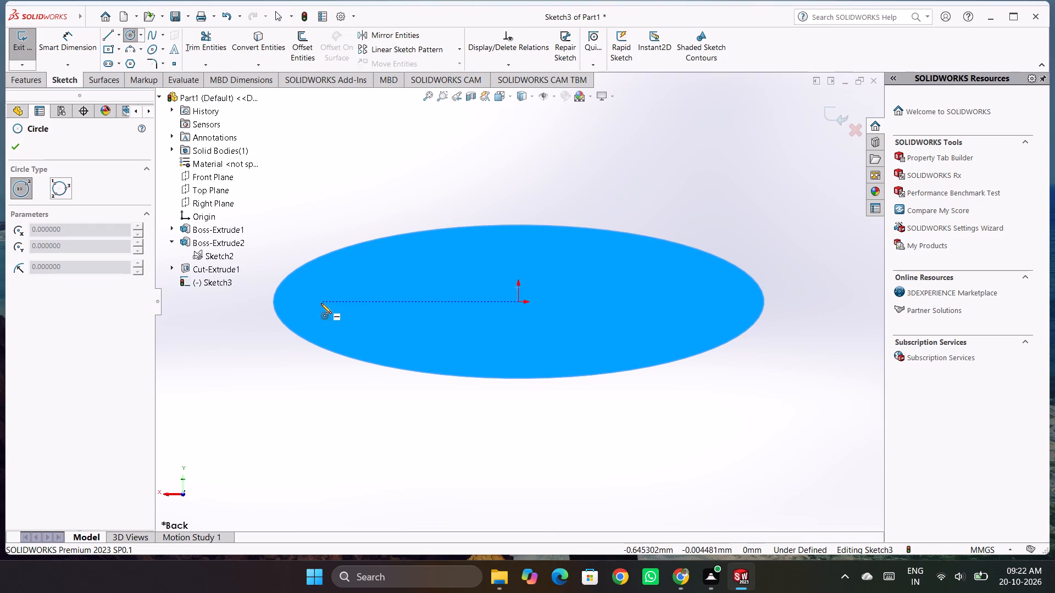
{"action": "left_click", "coordinate": [332, 304]}
{"action": "left_click", "coordinate": [344, 314]}
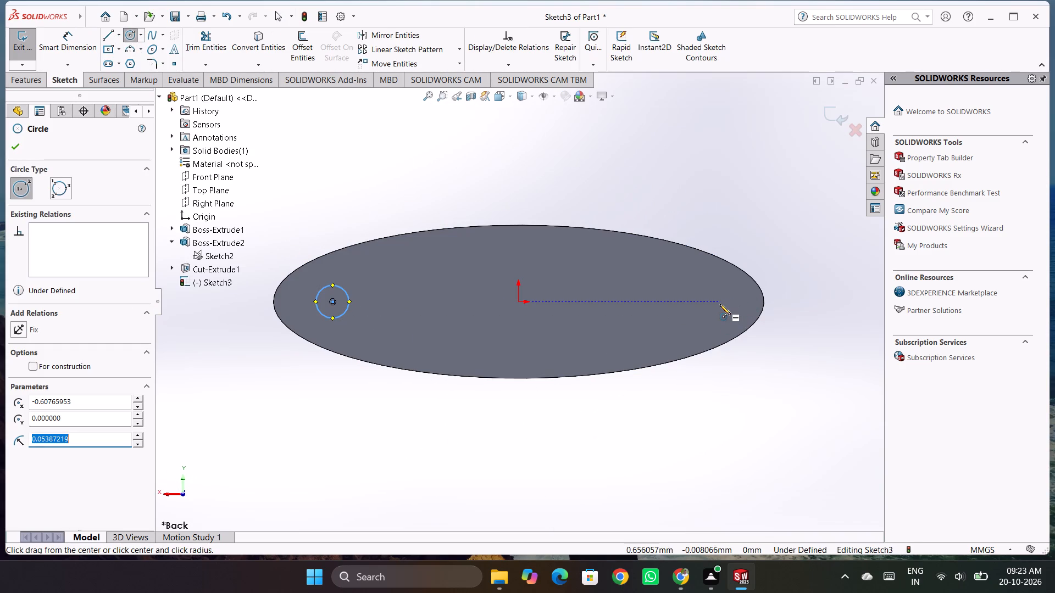
{"action": "left_click", "coordinate": [720, 304]}
{"action": "left_click", "coordinate": [735, 311]}
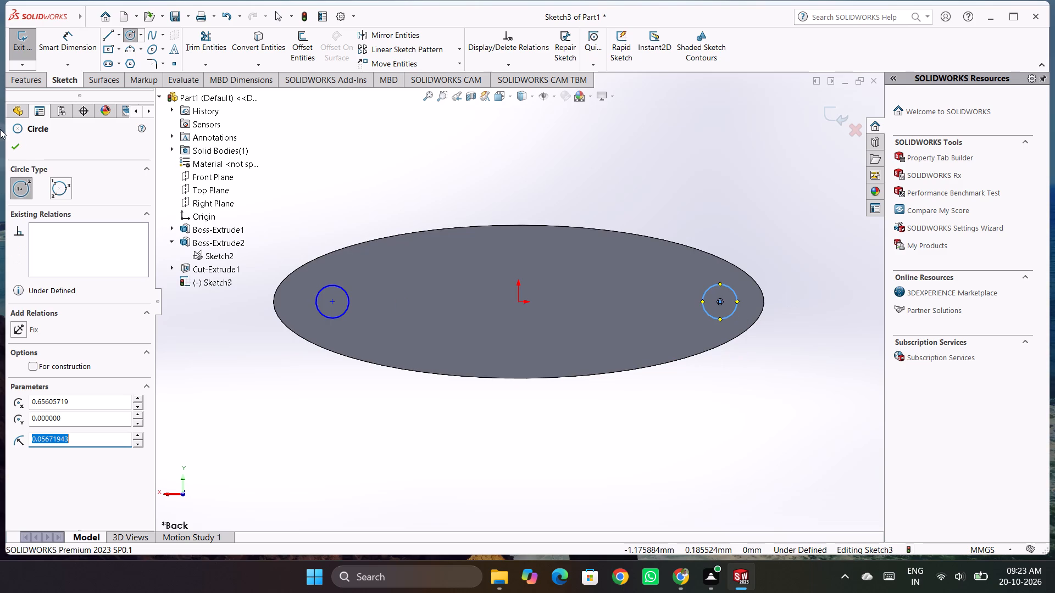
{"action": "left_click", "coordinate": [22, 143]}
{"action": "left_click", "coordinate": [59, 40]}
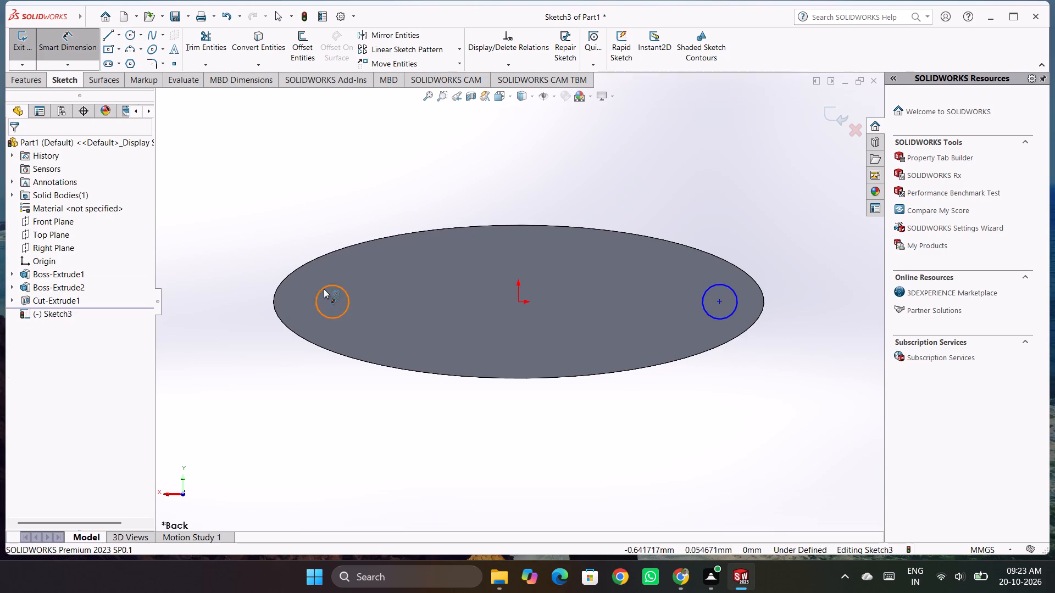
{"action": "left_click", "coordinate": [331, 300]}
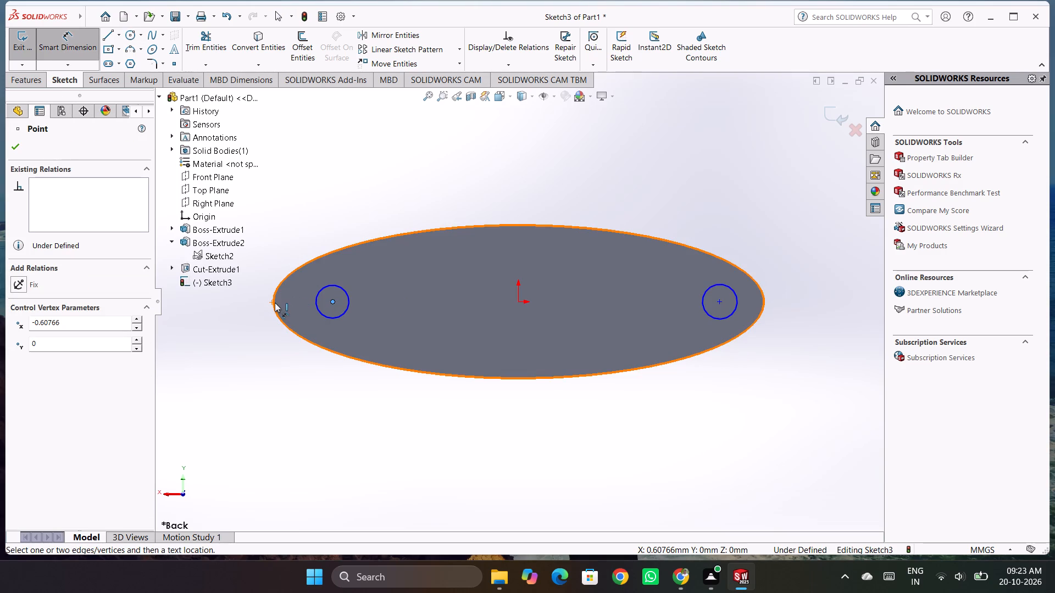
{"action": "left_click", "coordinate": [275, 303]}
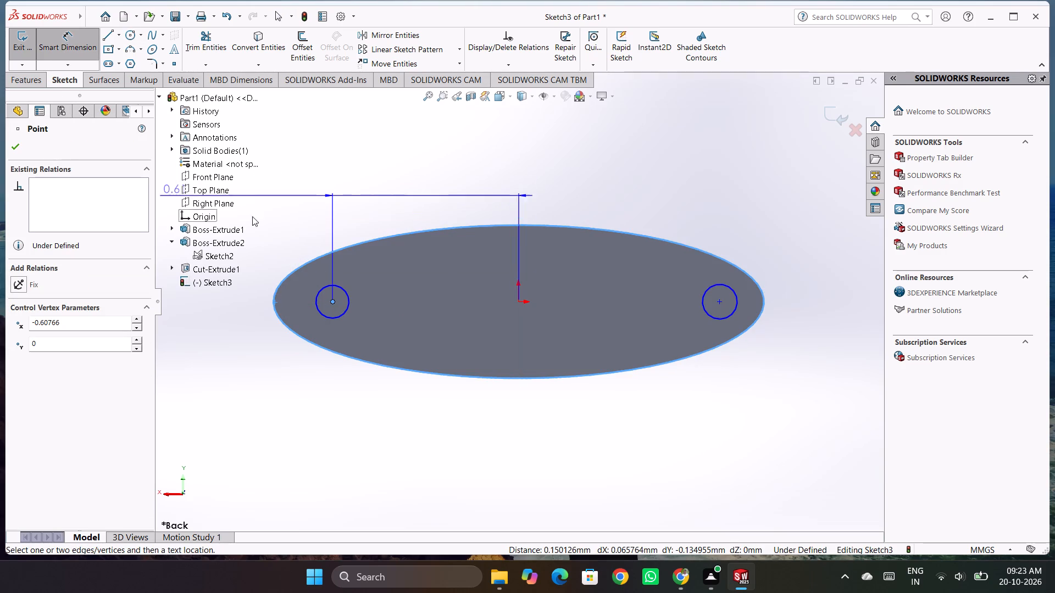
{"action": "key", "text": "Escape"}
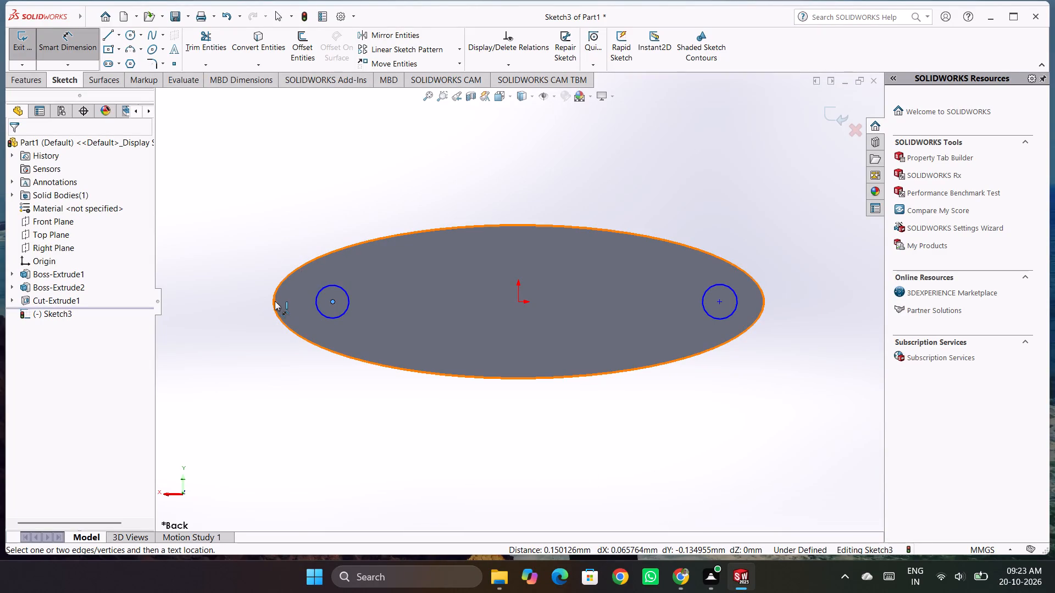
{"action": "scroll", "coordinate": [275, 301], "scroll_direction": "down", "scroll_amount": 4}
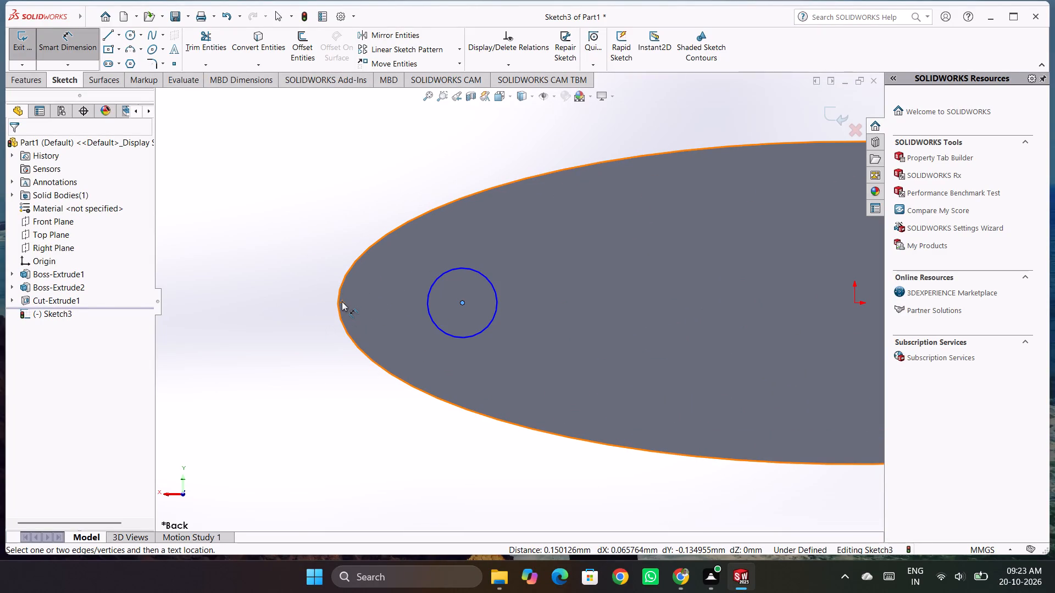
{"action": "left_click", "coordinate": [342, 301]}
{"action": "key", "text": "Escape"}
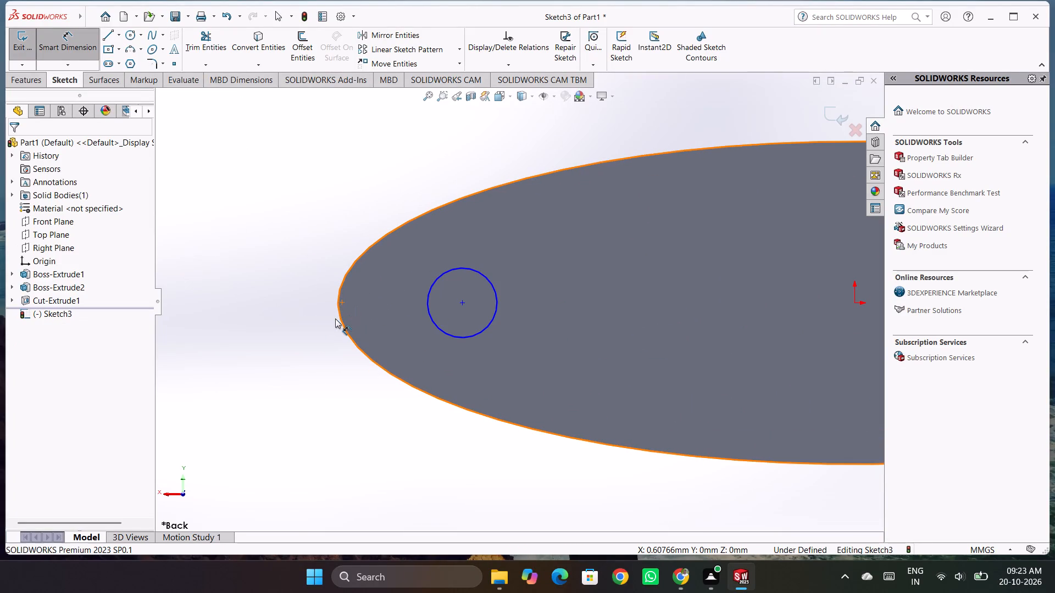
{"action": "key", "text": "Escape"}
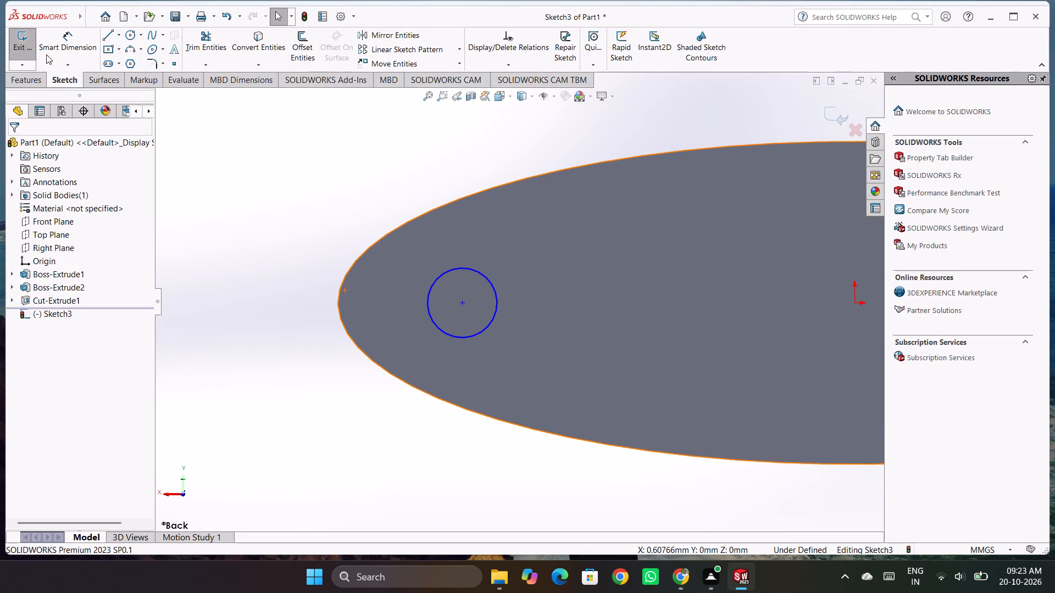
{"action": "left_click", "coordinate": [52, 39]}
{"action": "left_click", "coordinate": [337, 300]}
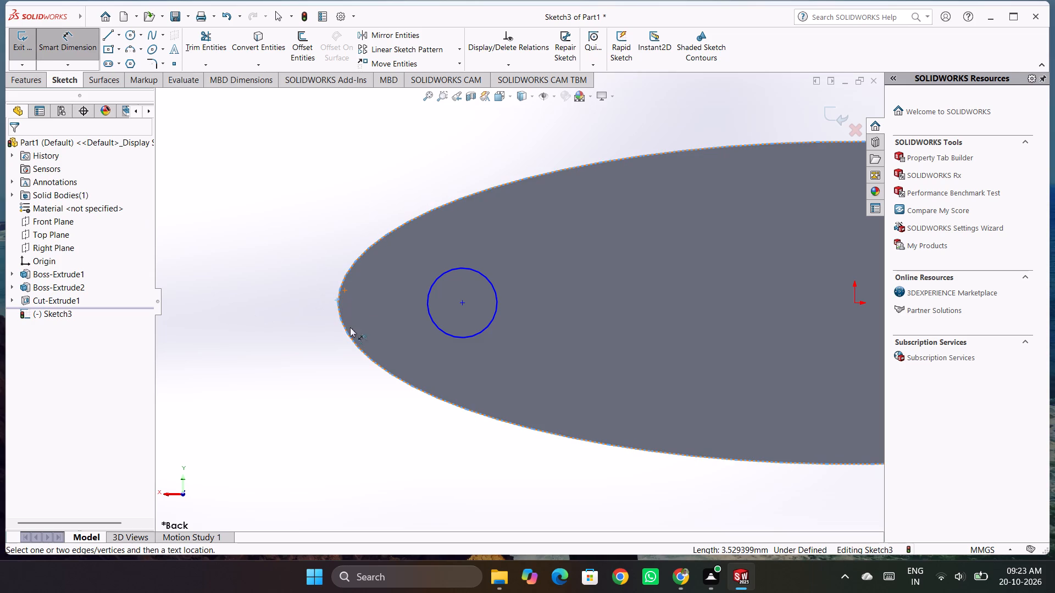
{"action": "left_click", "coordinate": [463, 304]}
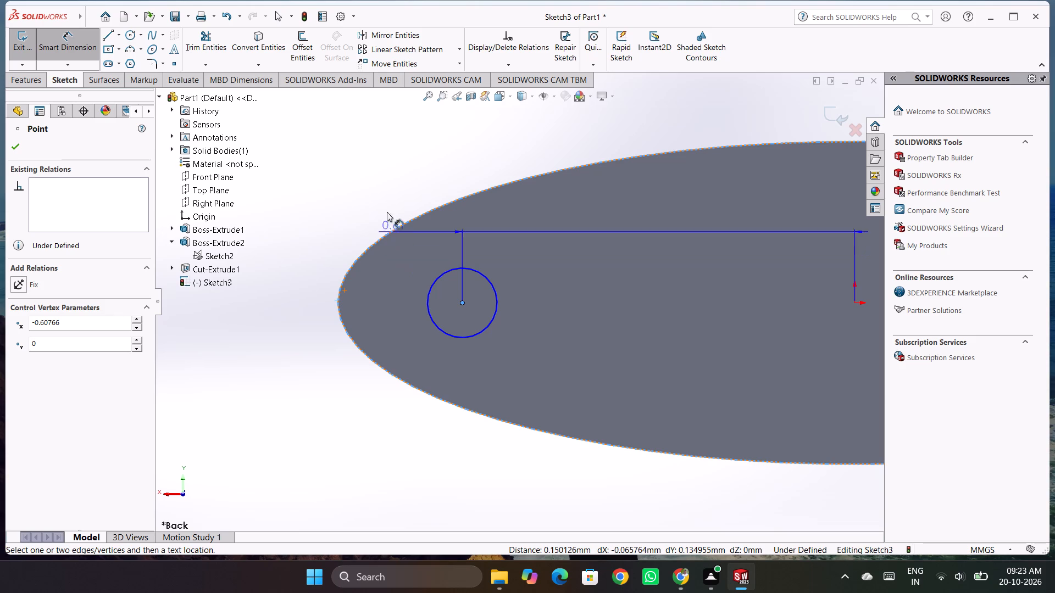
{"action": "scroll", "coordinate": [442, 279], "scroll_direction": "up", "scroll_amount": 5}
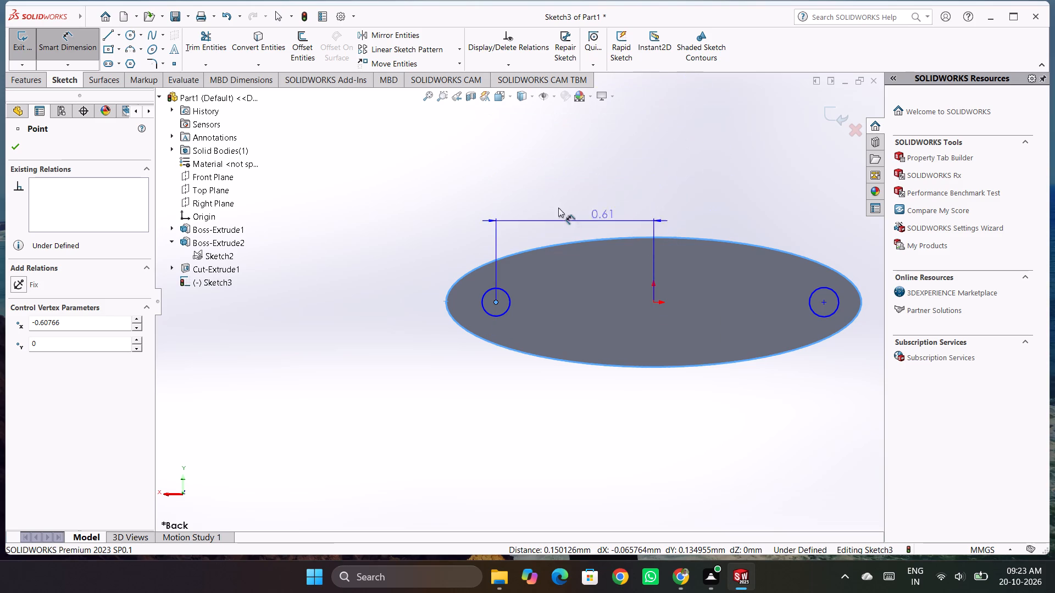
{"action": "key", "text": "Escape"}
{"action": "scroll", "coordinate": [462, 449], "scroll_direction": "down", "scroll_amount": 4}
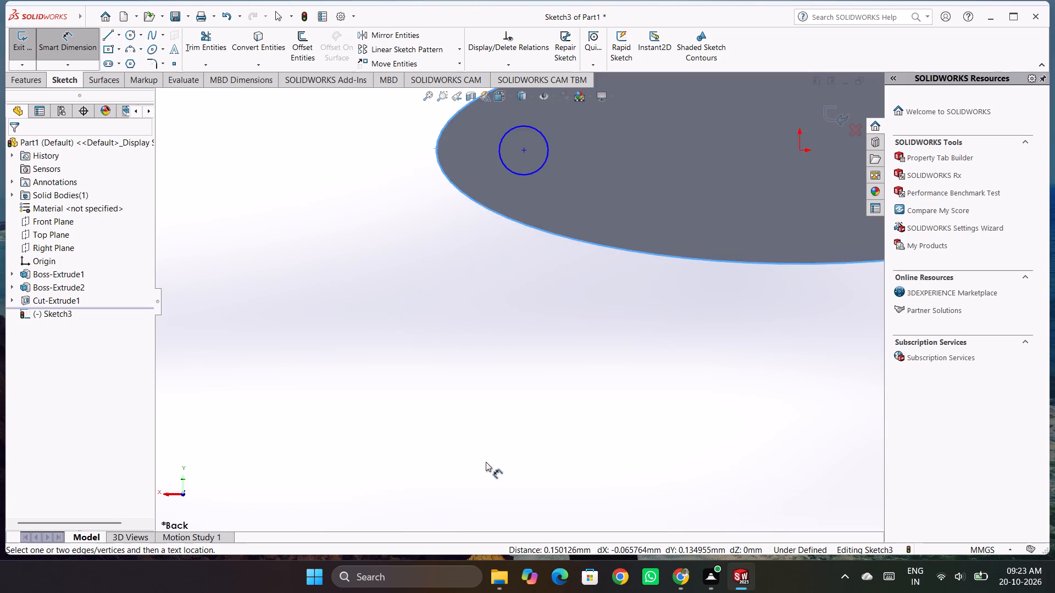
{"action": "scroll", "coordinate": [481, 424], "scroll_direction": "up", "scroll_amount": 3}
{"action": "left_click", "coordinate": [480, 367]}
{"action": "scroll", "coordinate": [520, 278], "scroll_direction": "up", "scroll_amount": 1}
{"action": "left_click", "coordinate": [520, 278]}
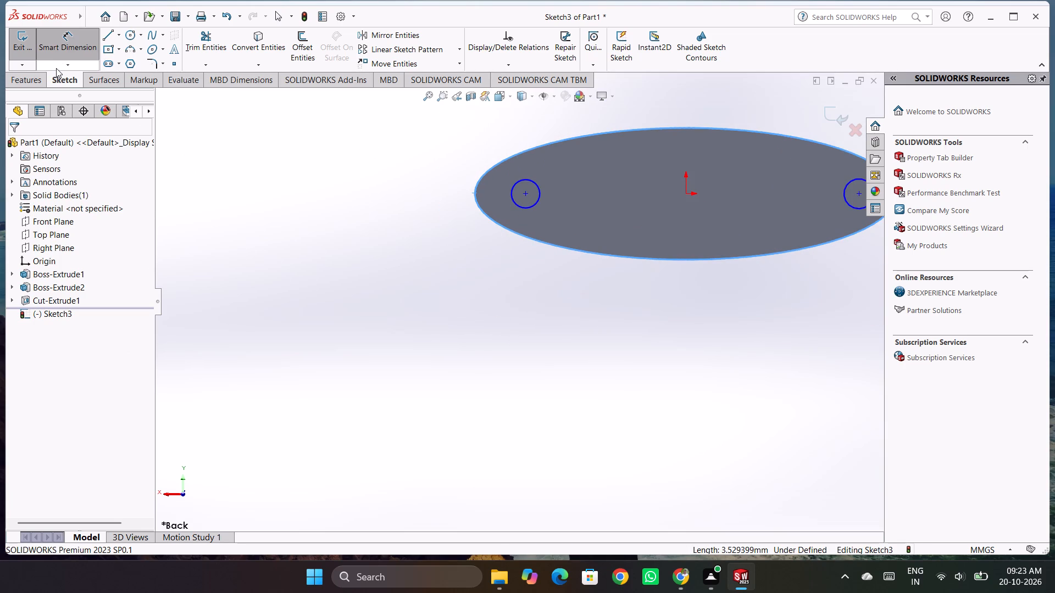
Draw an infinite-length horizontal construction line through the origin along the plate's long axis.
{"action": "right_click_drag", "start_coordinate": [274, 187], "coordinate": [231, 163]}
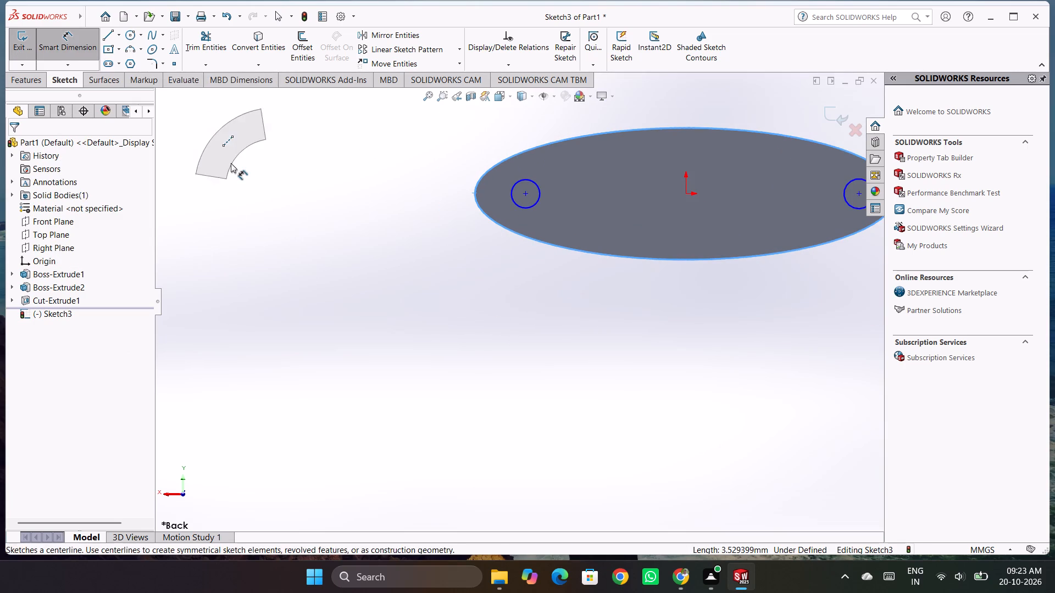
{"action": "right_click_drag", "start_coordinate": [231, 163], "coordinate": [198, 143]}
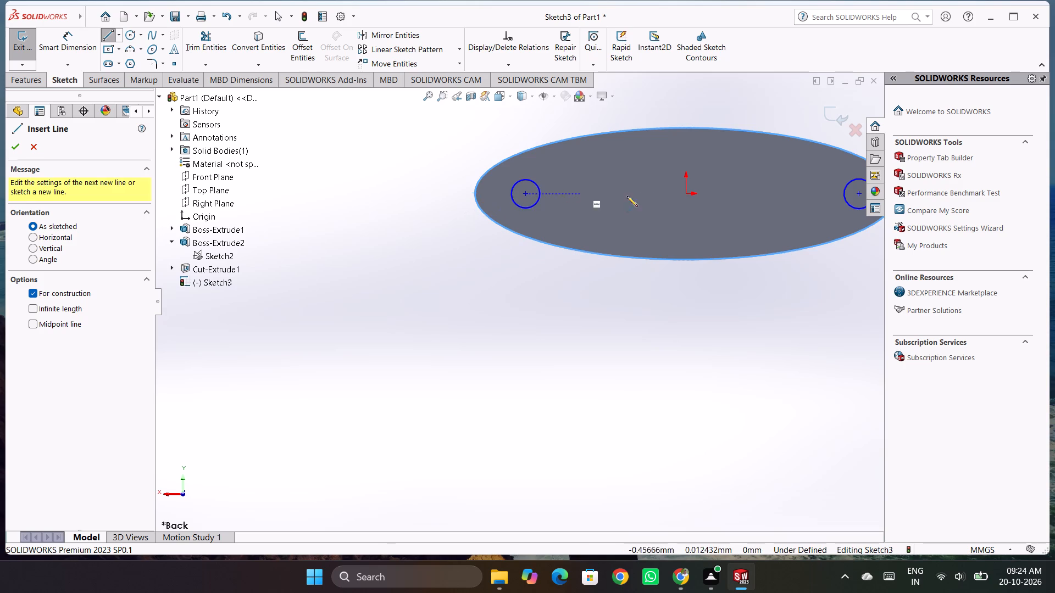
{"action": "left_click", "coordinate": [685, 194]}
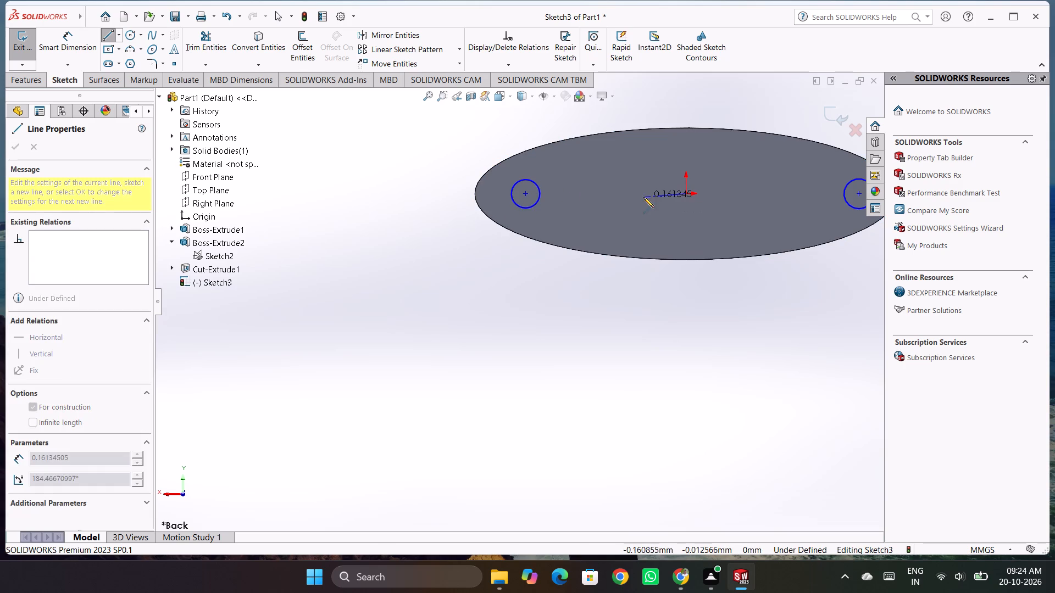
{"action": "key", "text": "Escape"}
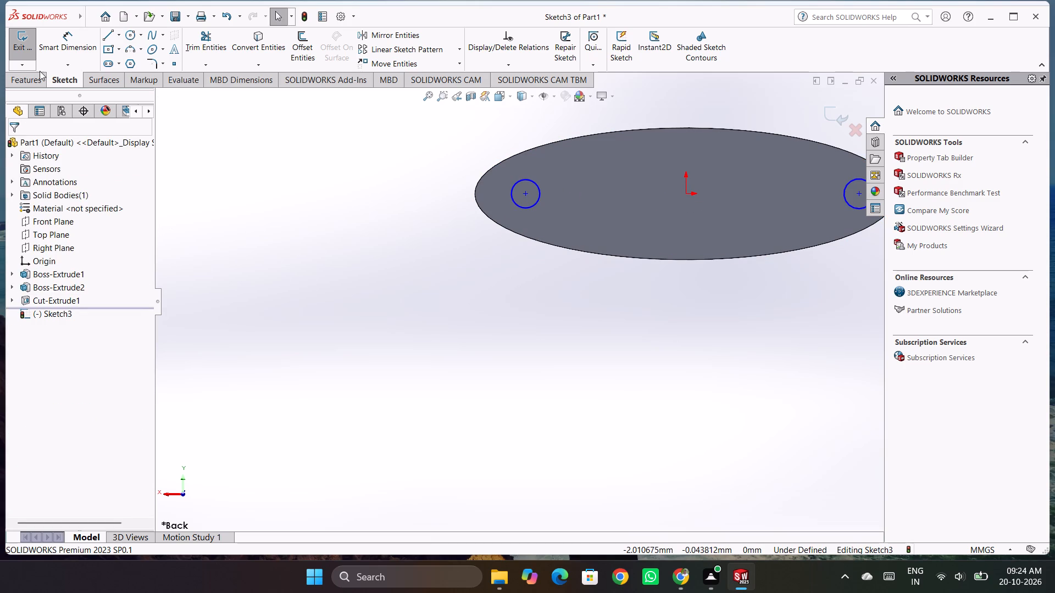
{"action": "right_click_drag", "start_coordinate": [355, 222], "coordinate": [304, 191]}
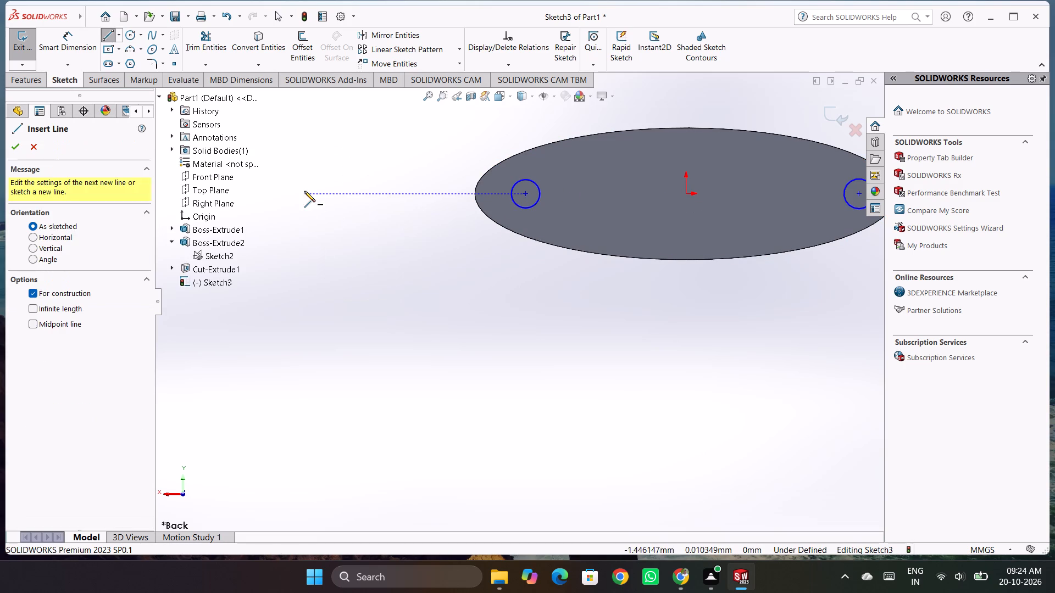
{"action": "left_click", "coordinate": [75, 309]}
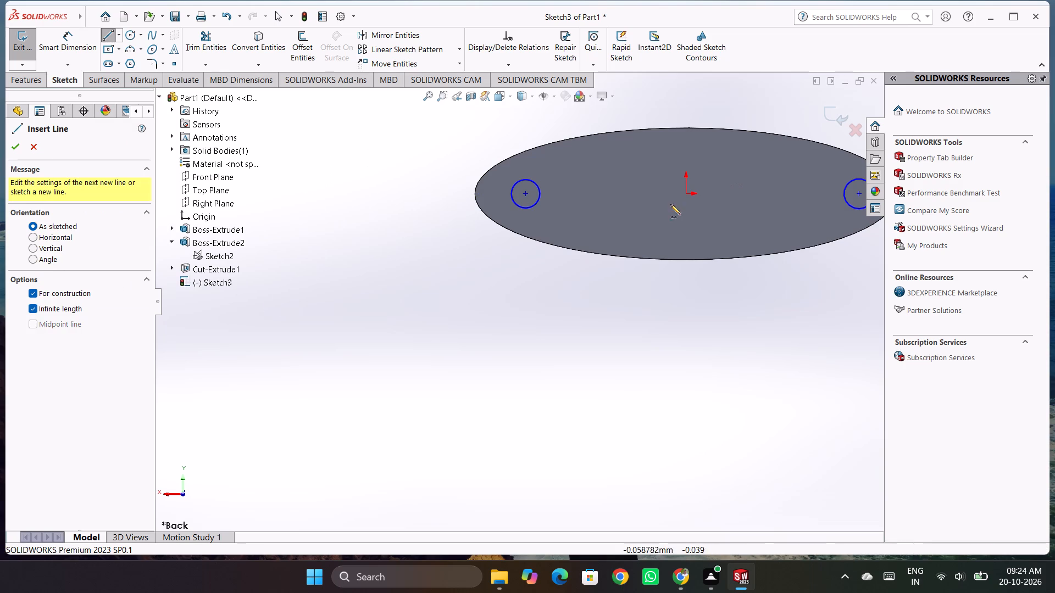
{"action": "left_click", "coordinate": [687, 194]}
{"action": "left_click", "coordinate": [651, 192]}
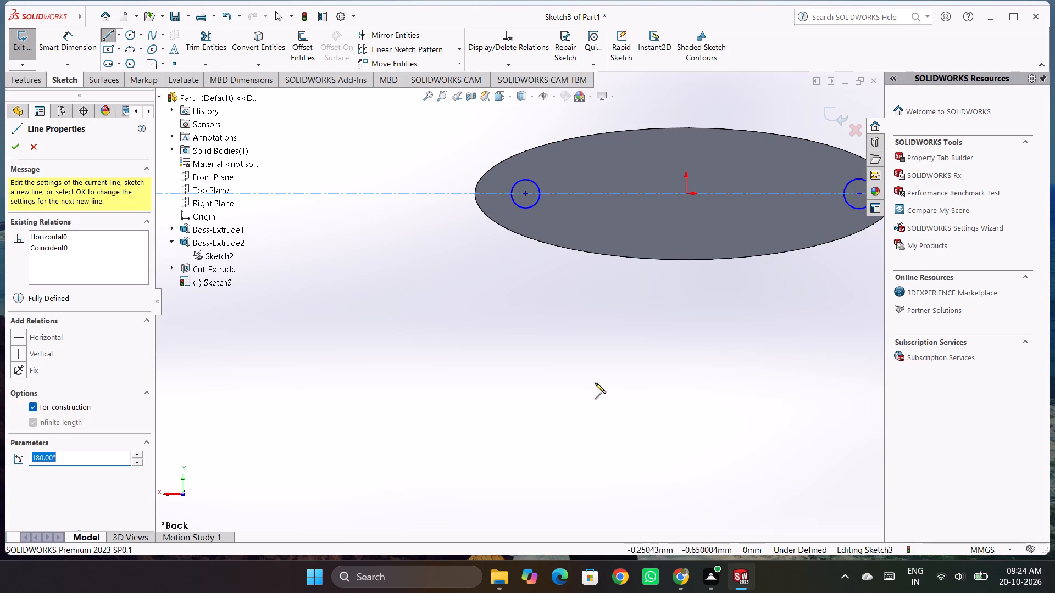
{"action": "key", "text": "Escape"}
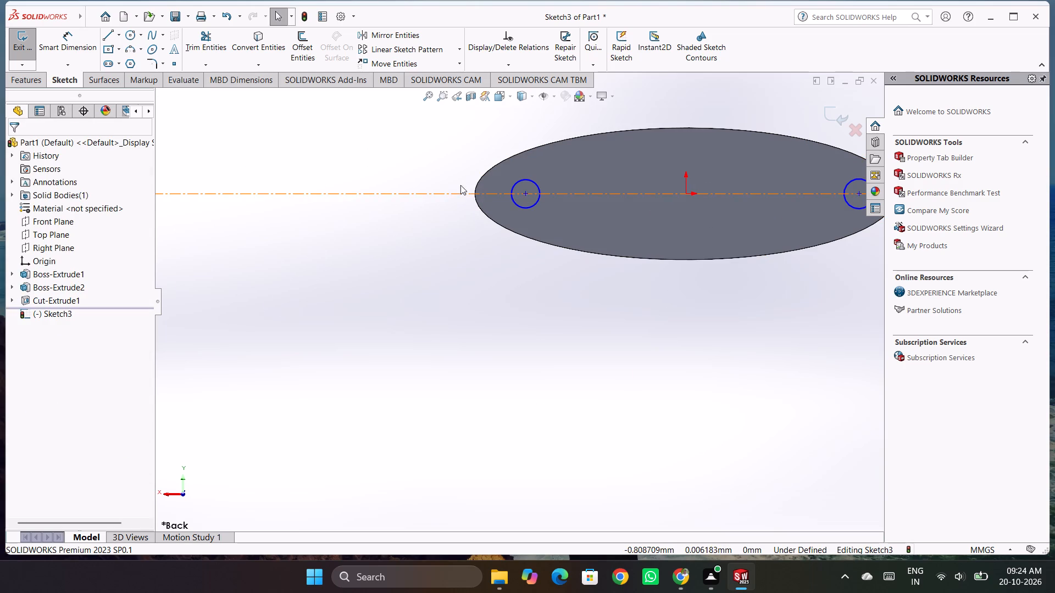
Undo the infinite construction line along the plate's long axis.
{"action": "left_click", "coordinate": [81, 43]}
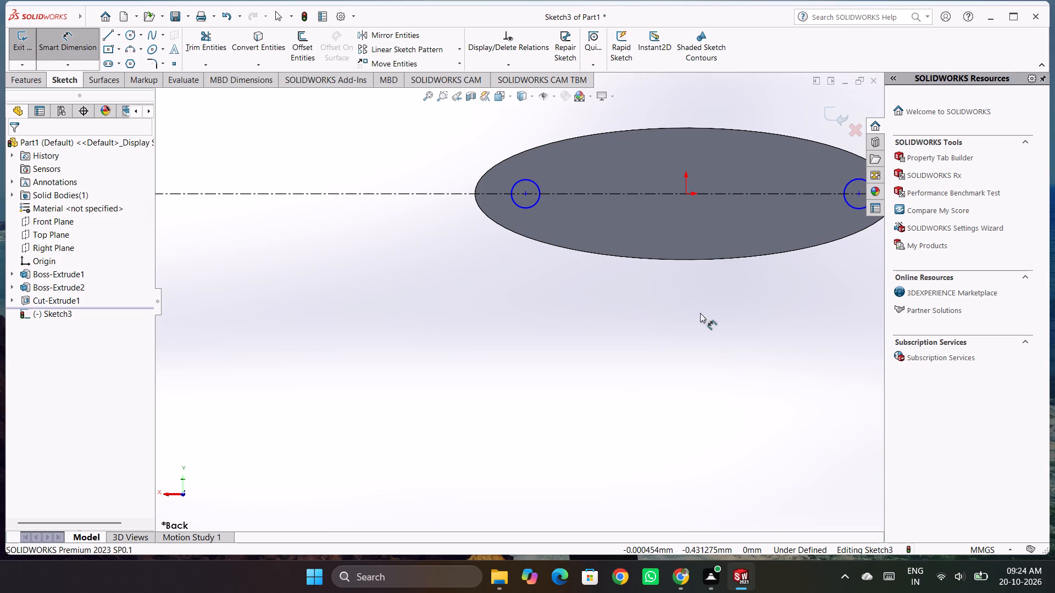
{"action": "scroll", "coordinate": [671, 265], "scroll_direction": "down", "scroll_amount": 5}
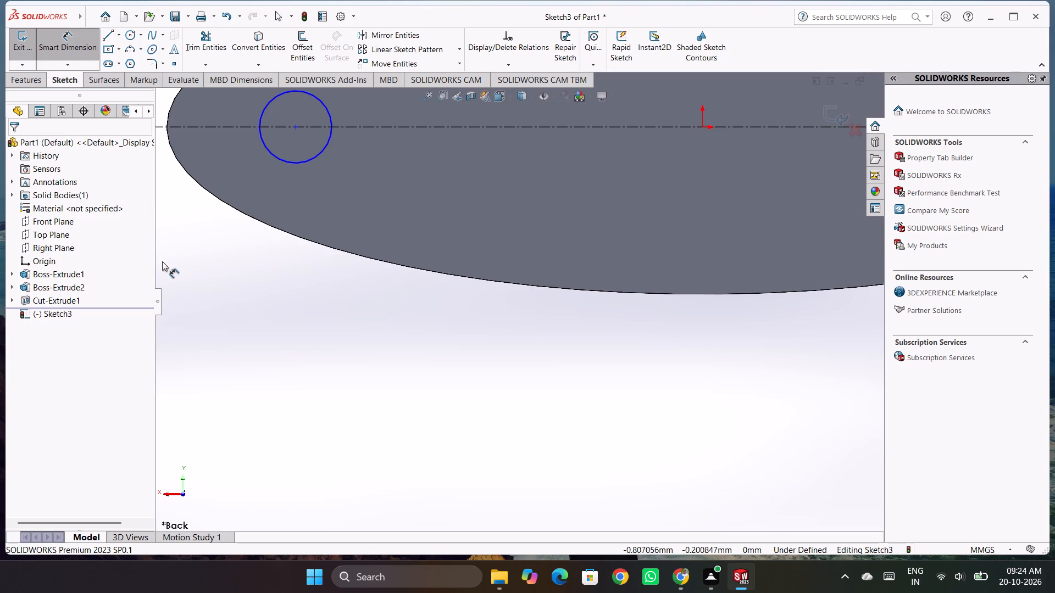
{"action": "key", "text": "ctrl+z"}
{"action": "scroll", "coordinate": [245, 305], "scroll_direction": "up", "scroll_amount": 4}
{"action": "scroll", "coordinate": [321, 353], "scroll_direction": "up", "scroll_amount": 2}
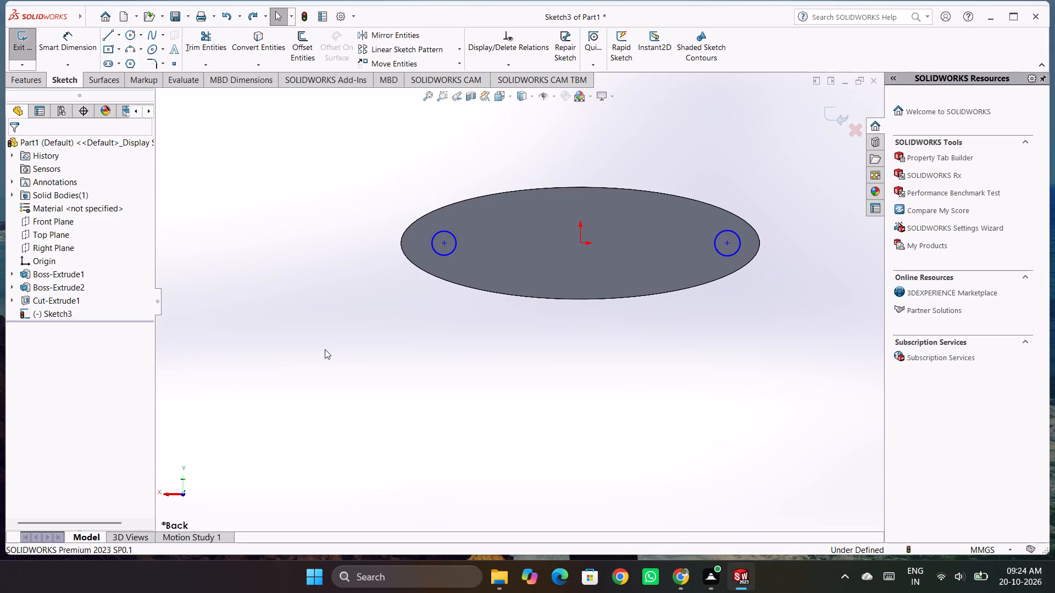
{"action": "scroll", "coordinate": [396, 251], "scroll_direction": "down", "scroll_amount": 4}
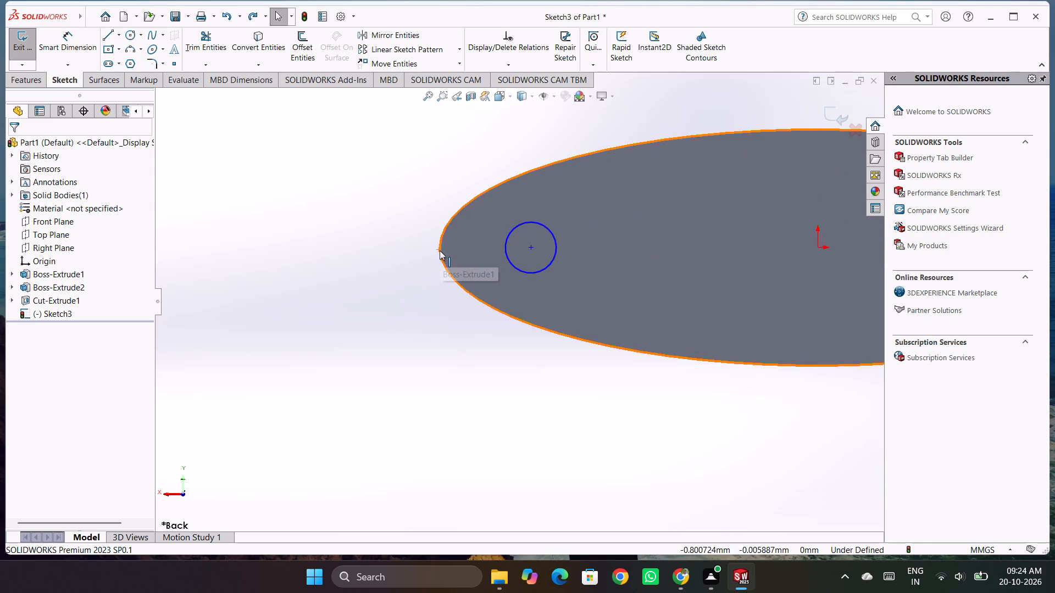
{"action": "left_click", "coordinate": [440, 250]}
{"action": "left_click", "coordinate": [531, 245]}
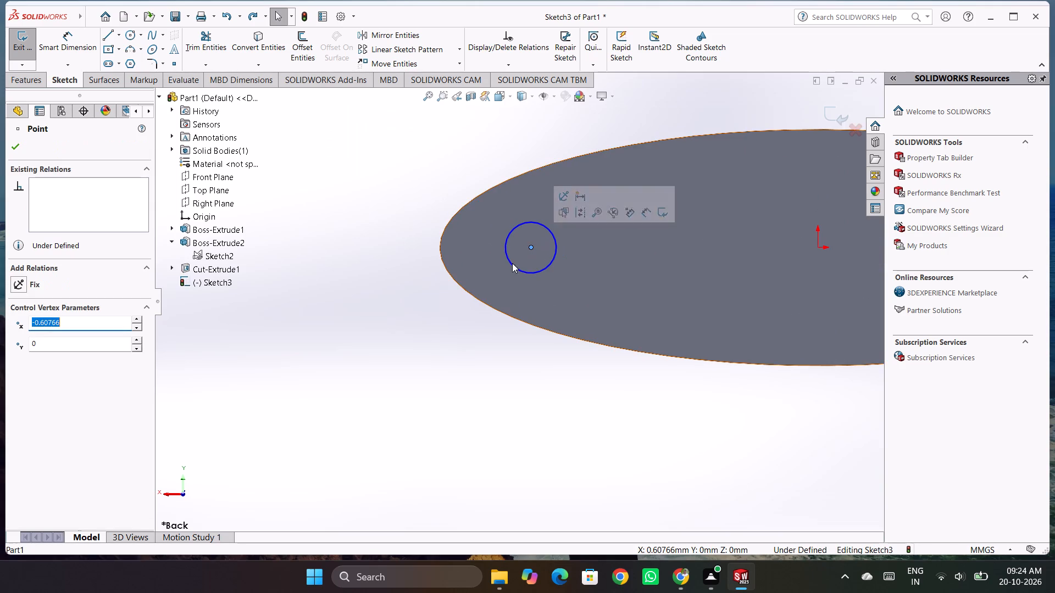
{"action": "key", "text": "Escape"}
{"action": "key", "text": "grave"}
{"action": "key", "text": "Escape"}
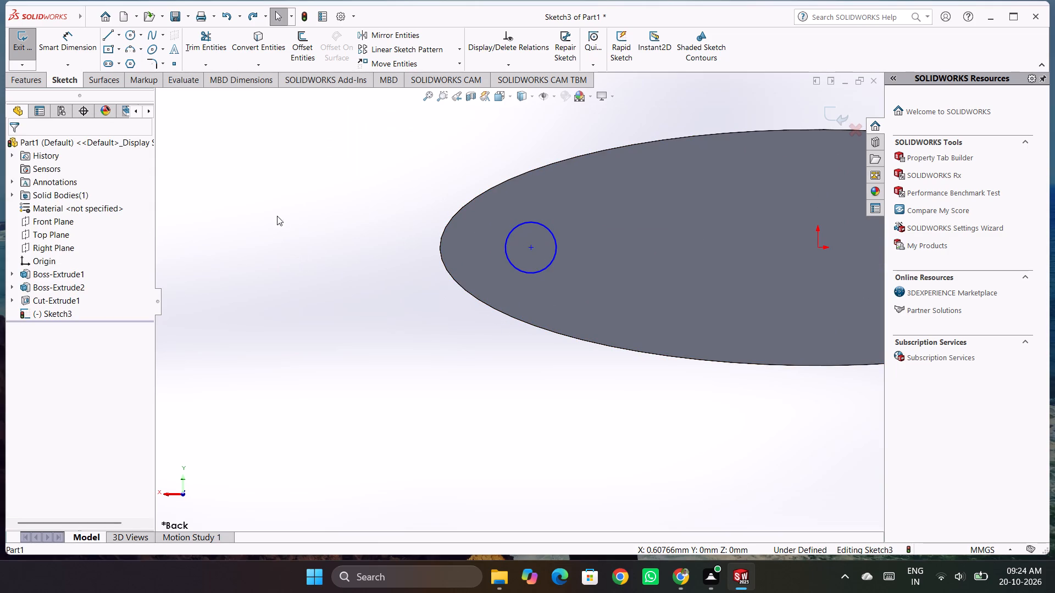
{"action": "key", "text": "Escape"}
Dimension the horizontal distance between the smaller circle's centre and the origin, placing the dimension below the plate.
{"action": "left_click", "coordinate": [61, 40]}
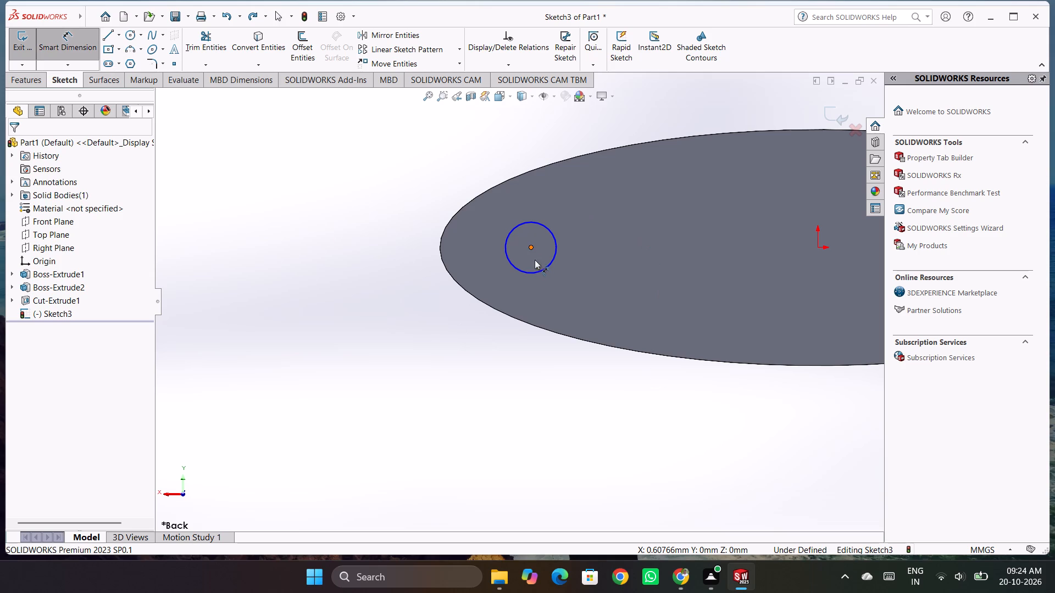
{"action": "left_click", "coordinate": [534, 249]}
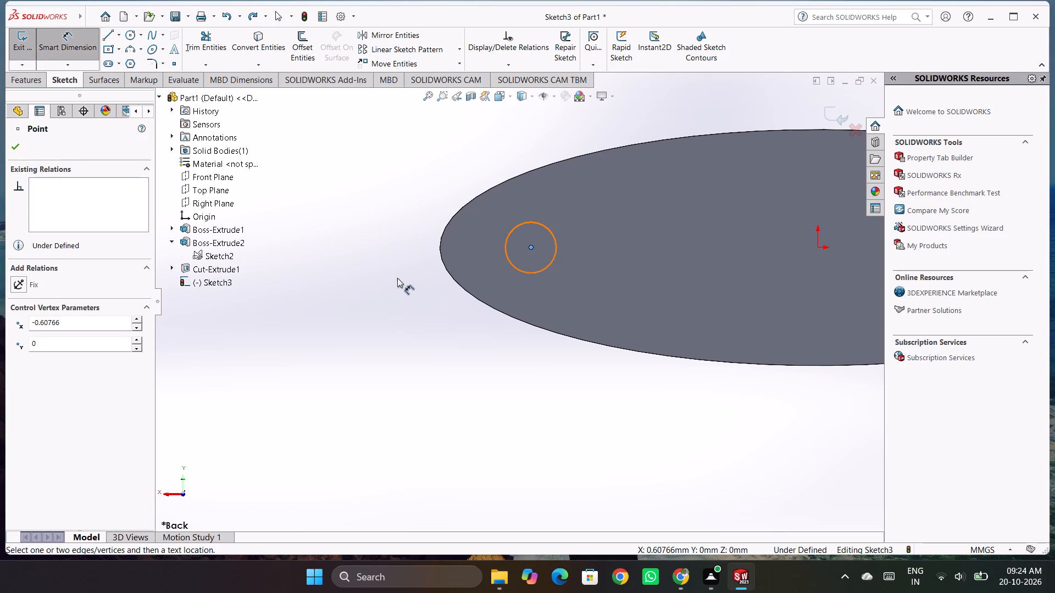
{"action": "left_click", "coordinate": [438, 252], "text": "shift"}
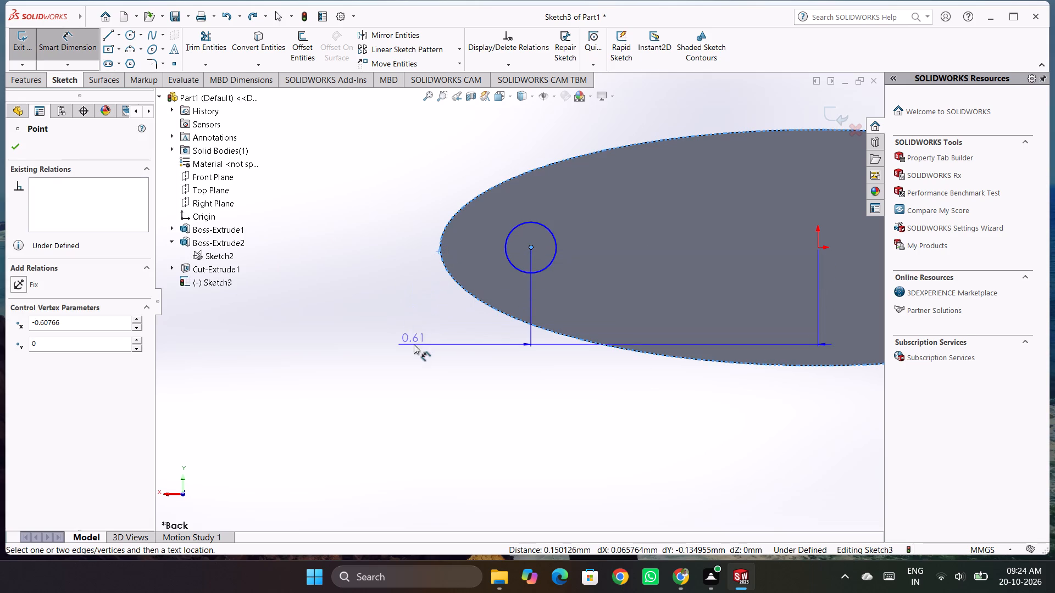
{"action": "left_click", "coordinate": [438, 249], "text": "shift"}
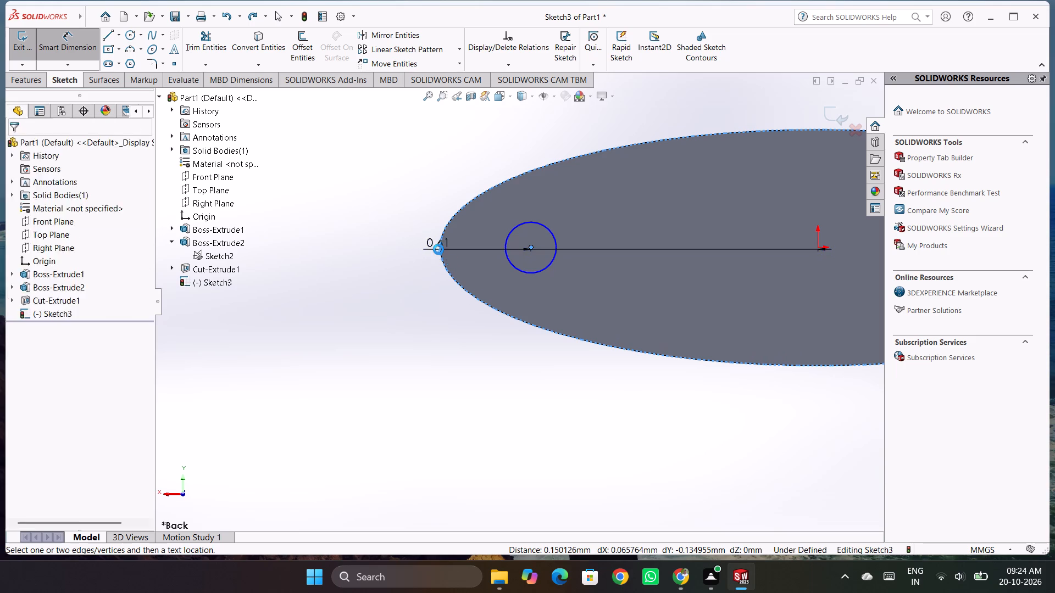
{"action": "left_click", "coordinate": [405, 225]}
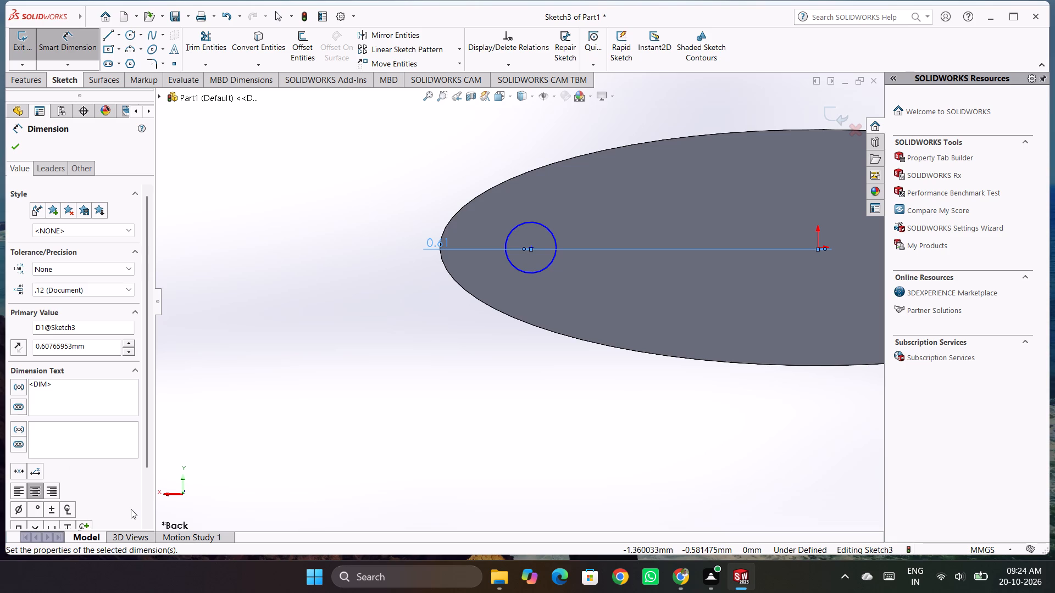
{"action": "scroll", "coordinate": [323, 354], "scroll_direction": "up", "scroll_amount": 5}
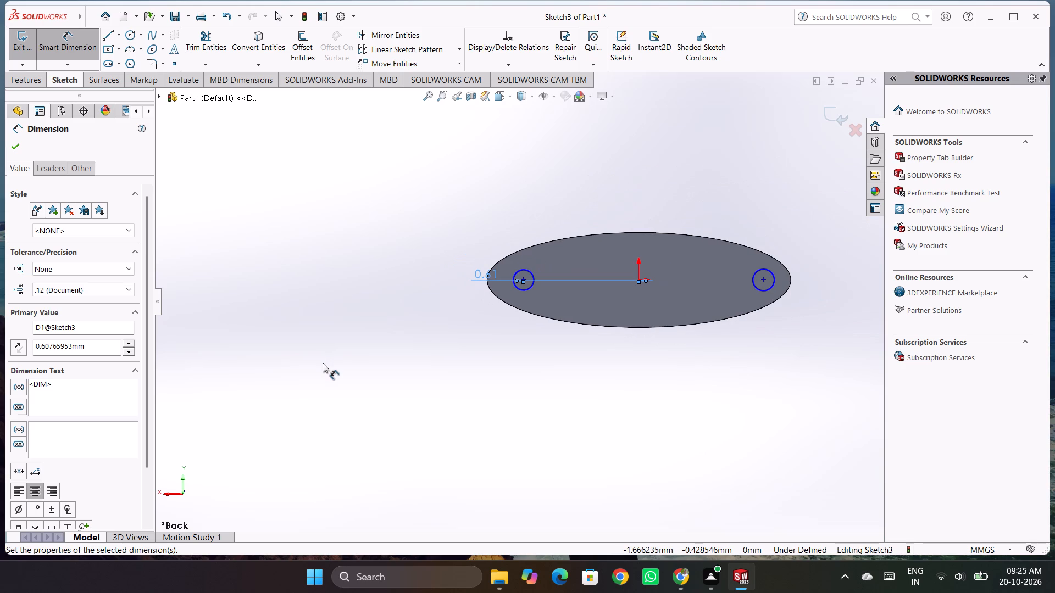
{"action": "left_click", "coordinate": [487, 270]}
{"action": "left_click_drag", "start_coordinate": [487, 270], "coordinate": [486, 300]}
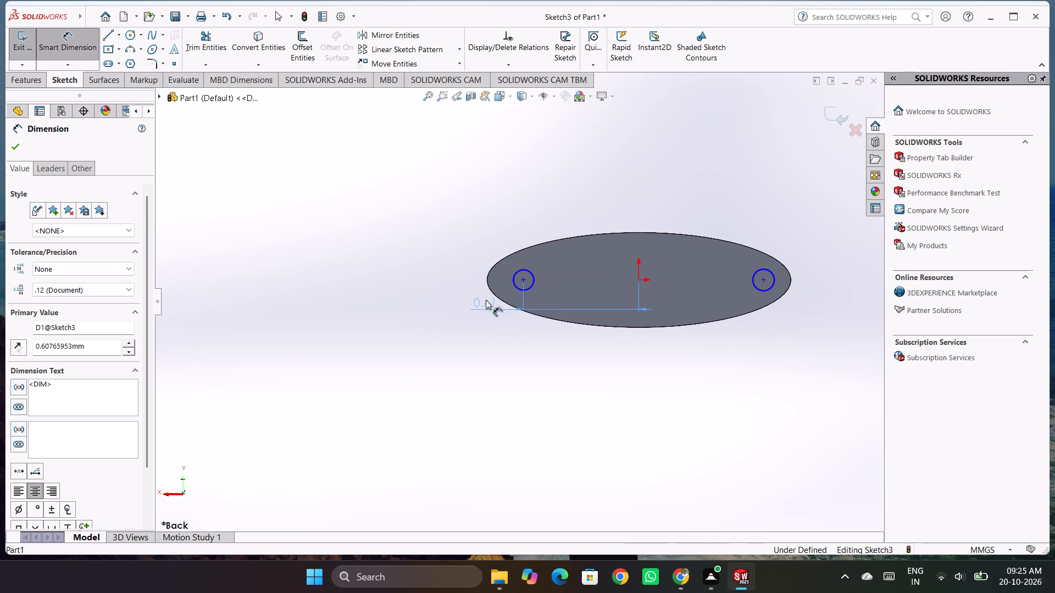
{"action": "left_click_drag", "start_coordinate": [486, 300], "coordinate": [495, 344]}
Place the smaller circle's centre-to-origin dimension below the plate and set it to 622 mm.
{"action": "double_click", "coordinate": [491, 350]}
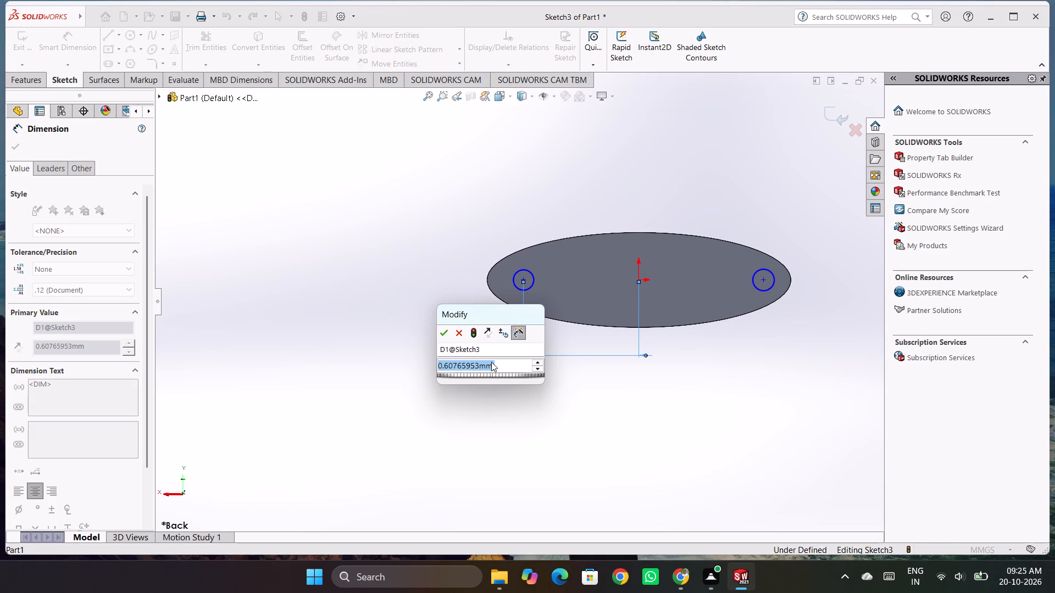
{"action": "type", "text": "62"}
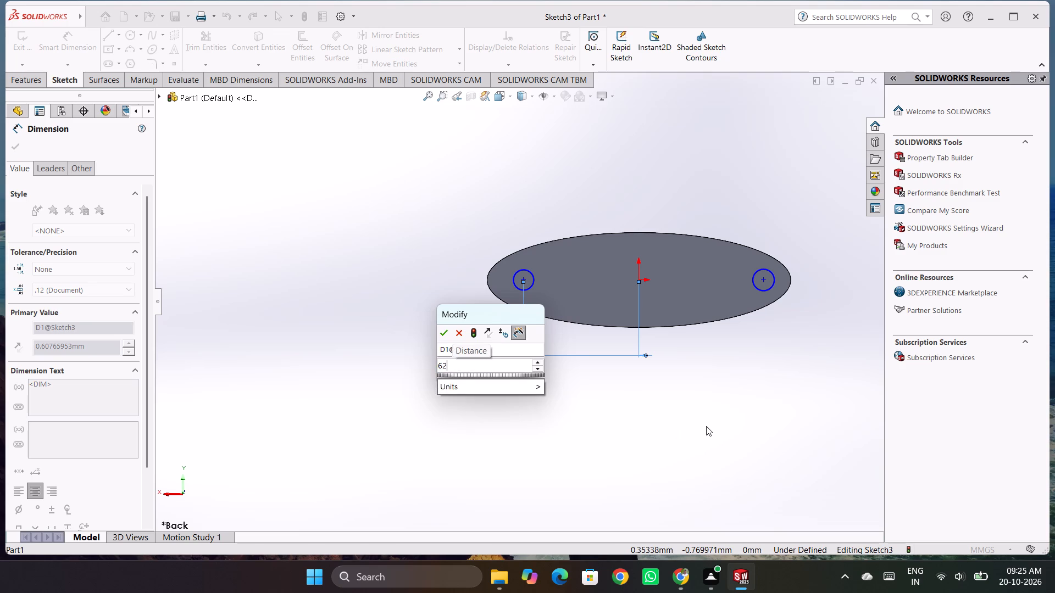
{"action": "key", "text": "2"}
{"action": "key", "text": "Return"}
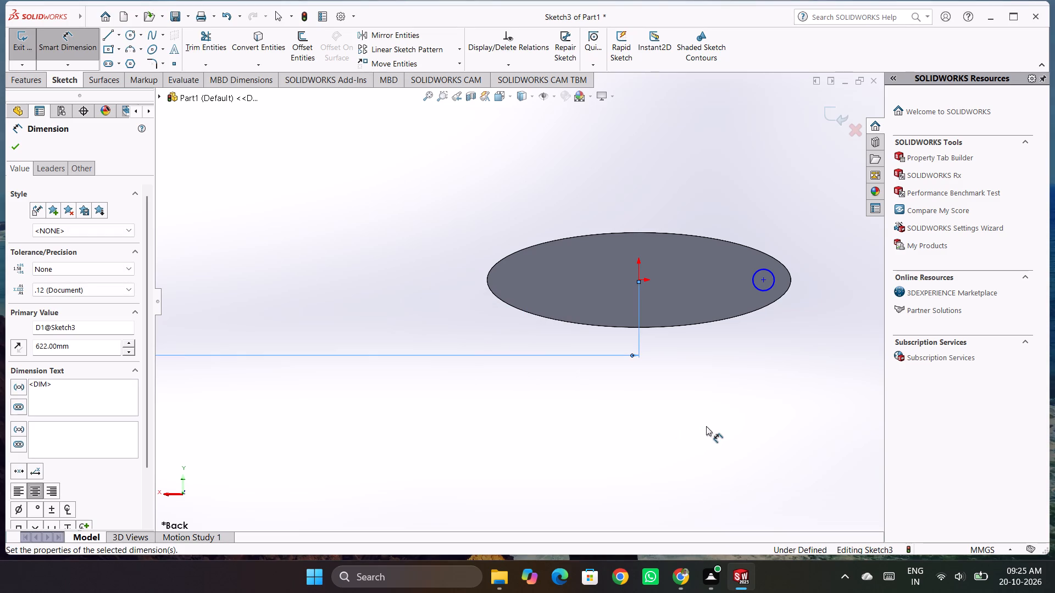
Set the distance between the smaller circle's centre and the origin to 0.625 mm.
{"action": "scroll", "coordinate": [466, 299], "scroll_direction": "up", "scroll_amount": 7}
{"action": "scroll", "coordinate": [503, 349], "scroll_direction": "up", "scroll_amount": 3}
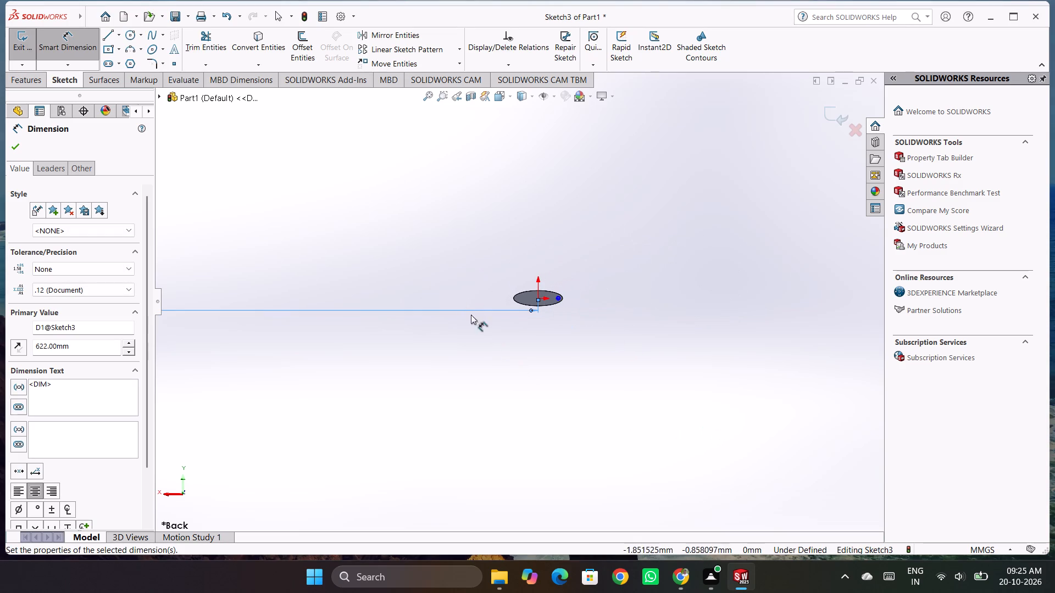
{"action": "left_click_drag", "start_coordinate": [95, 354], "coordinate": [0, 336]}
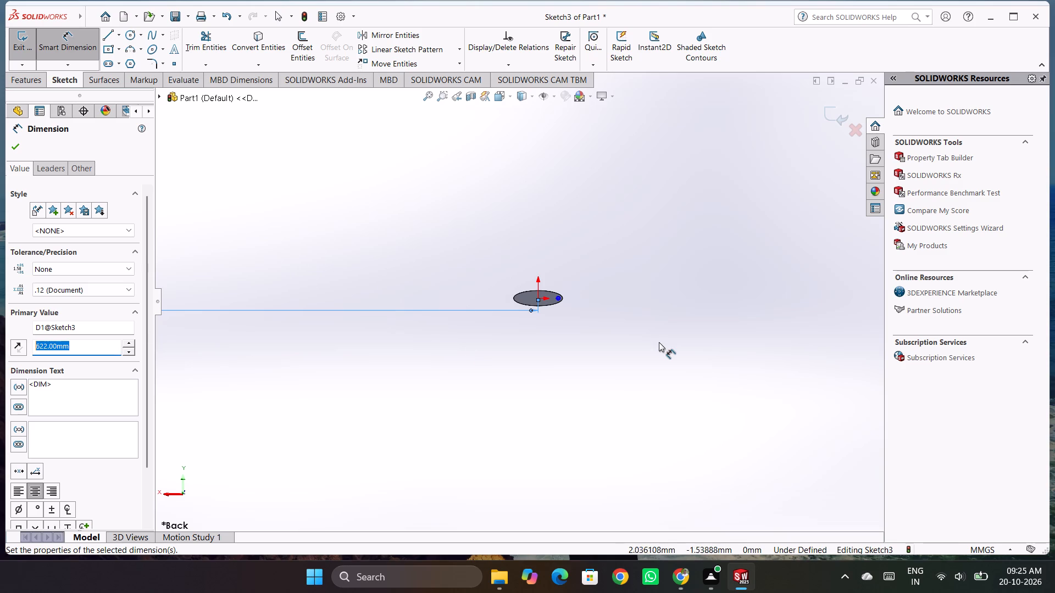
{"action": "key", "text": "period"}
{"action": "type", "text": "625"}
{"action": "key", "text": "Return"}
{"action": "left_click", "coordinate": [503, 343]}
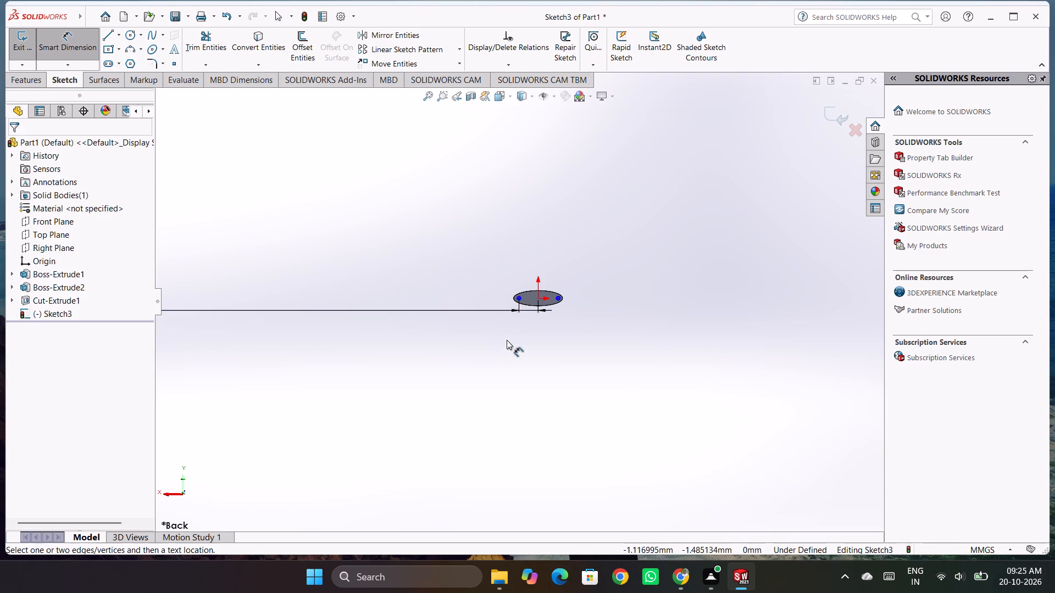
Delete the horizontal distance dimension between the smaller circle's centre and the origin.
{"action": "scroll", "coordinate": [526, 318], "scroll_direction": "down", "scroll_amount": 5}
{"action": "scroll", "coordinate": [530, 314], "scroll_direction": "up", "scroll_amount": 3}
{"action": "left_click", "coordinate": [392, 302]}
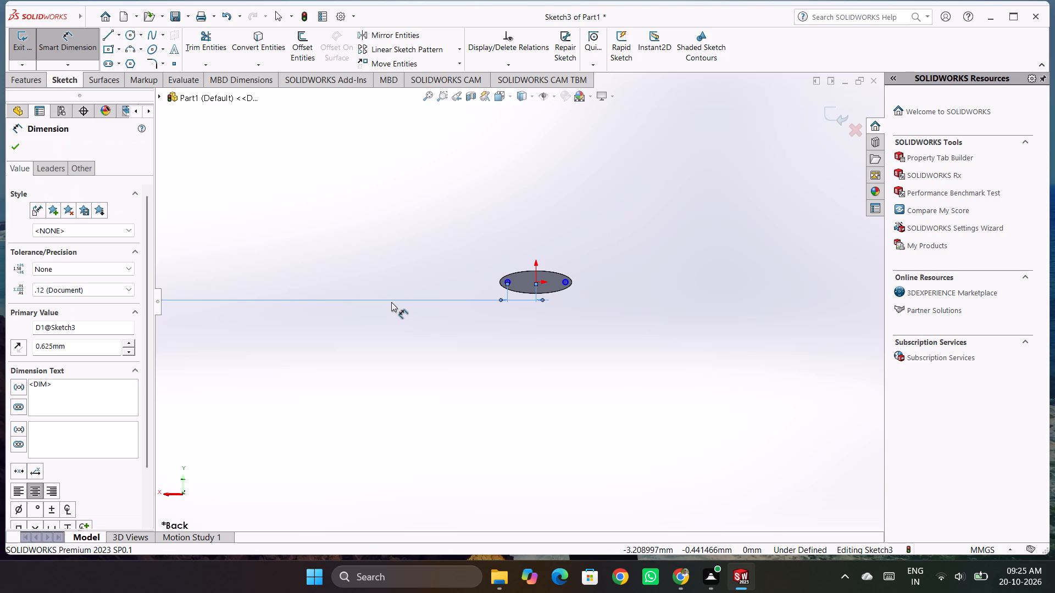
{"action": "key", "text": "Delete"}
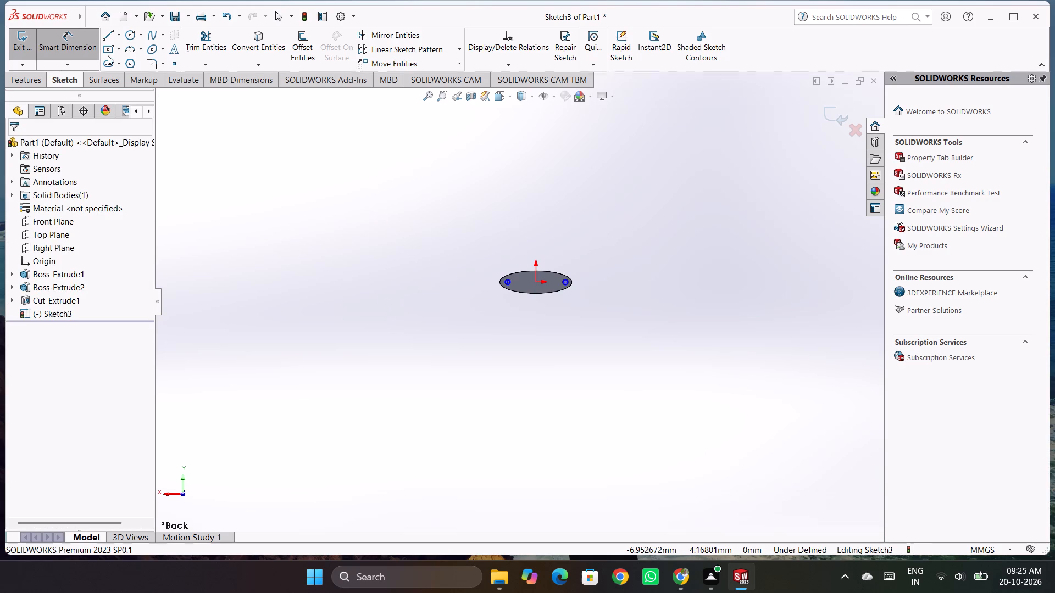
Dimension the smaller circle's centre horizontally from the origin again at 0.625 mm, placing the dimension just below the plate.
{"action": "scroll", "coordinate": [636, 326], "scroll_direction": "down", "scroll_amount": 5}
{"action": "scroll", "coordinate": [306, 228], "scroll_direction": "down", "scroll_amount": 5}
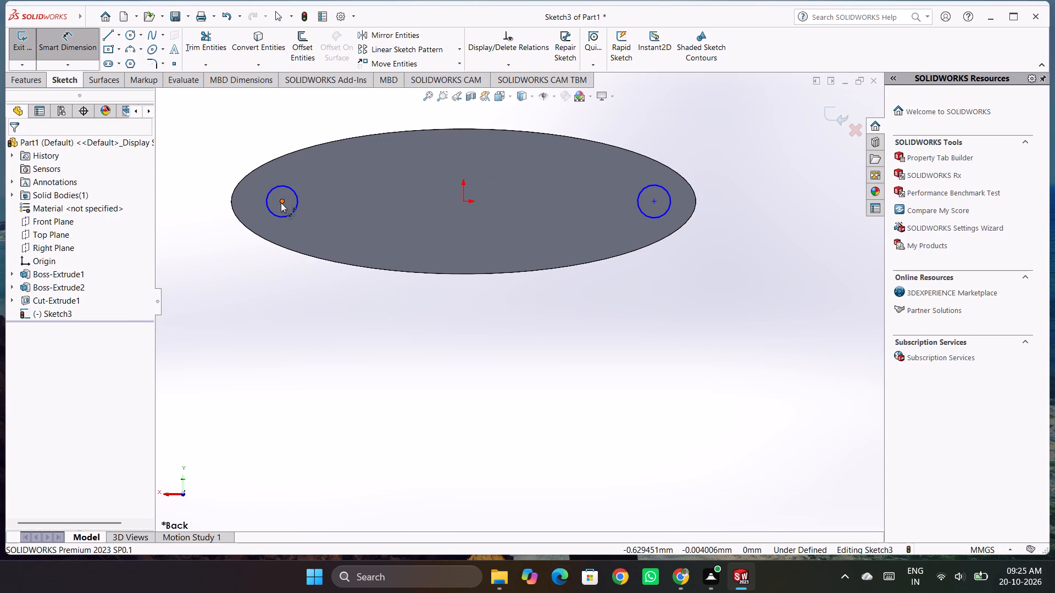
{"action": "left_click", "coordinate": [281, 203]}
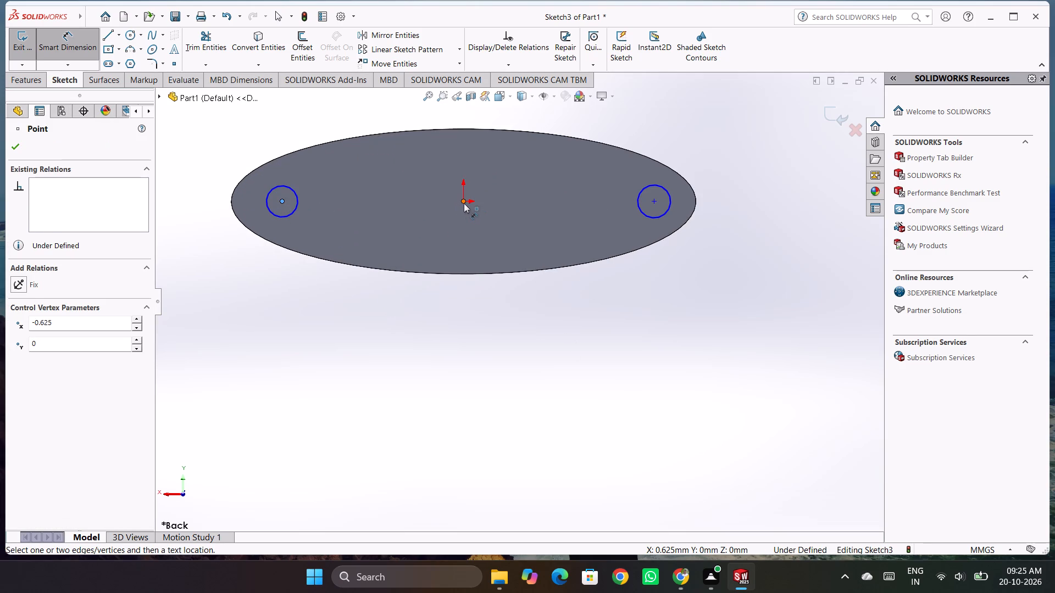
{"action": "left_click", "coordinate": [464, 203]}
{"action": "left_click", "coordinate": [368, 300]}
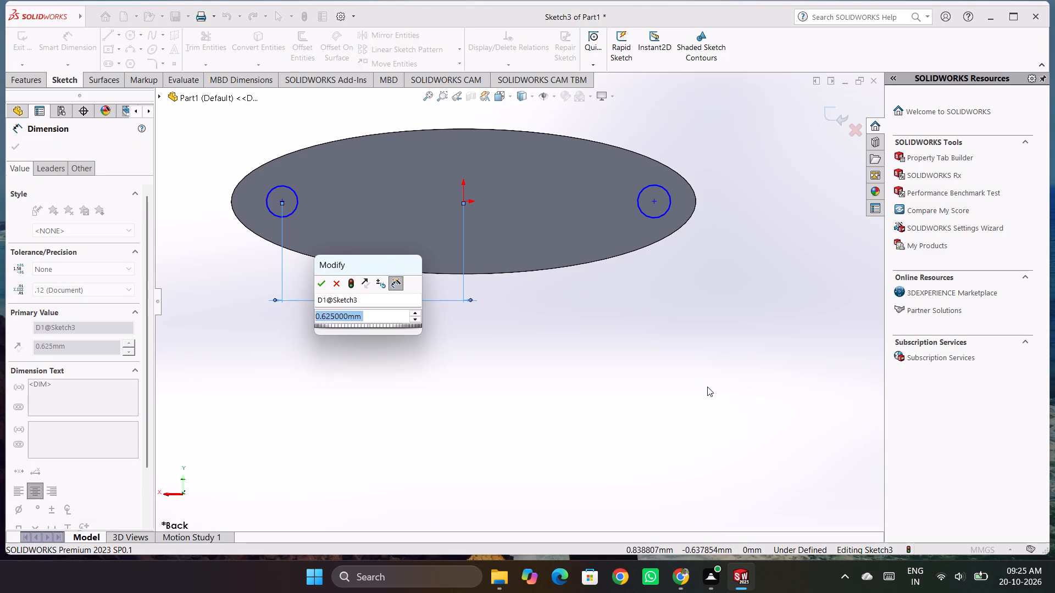
{"action": "key", "text": "Return"}
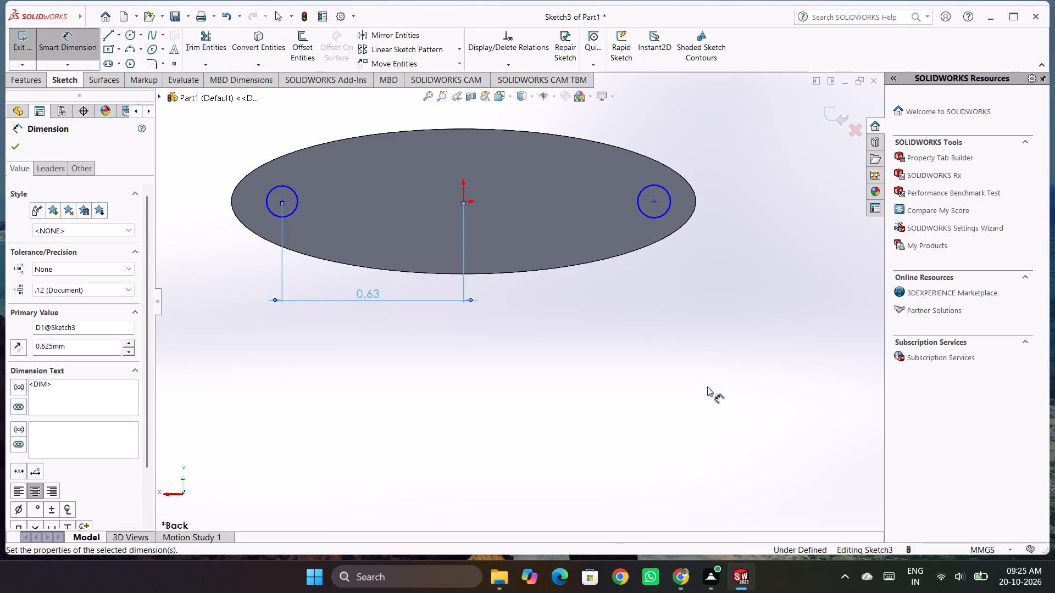
Dimension the diameter of the circle already located from the origin at 0.125 mm, placing the dimension outside the plate.
{"action": "left_click_drag", "start_coordinate": [273, 187], "coordinate": [262, 181]}
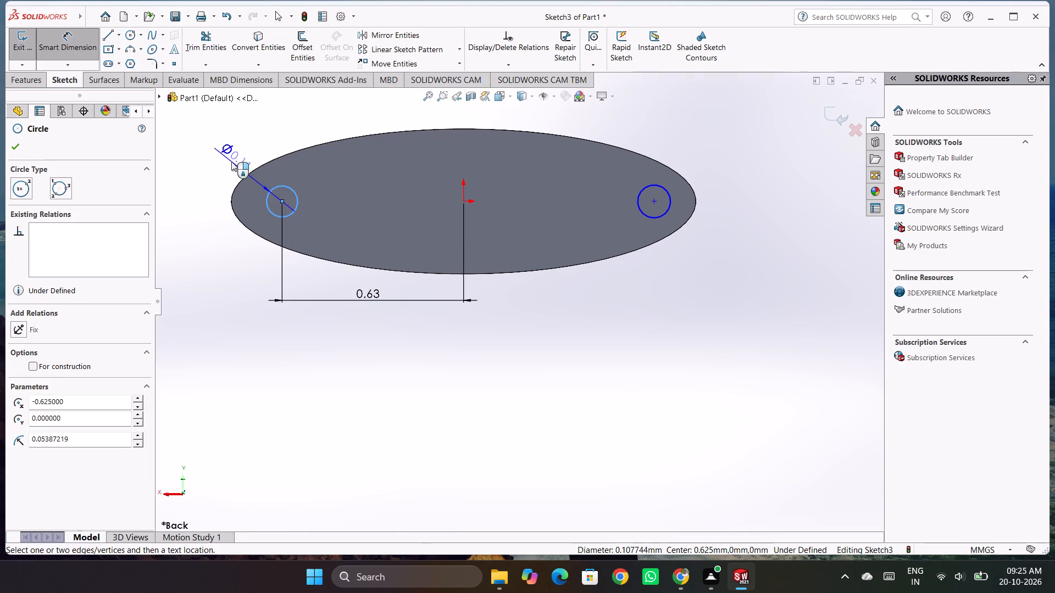
{"action": "left_click", "coordinate": [224, 150]}
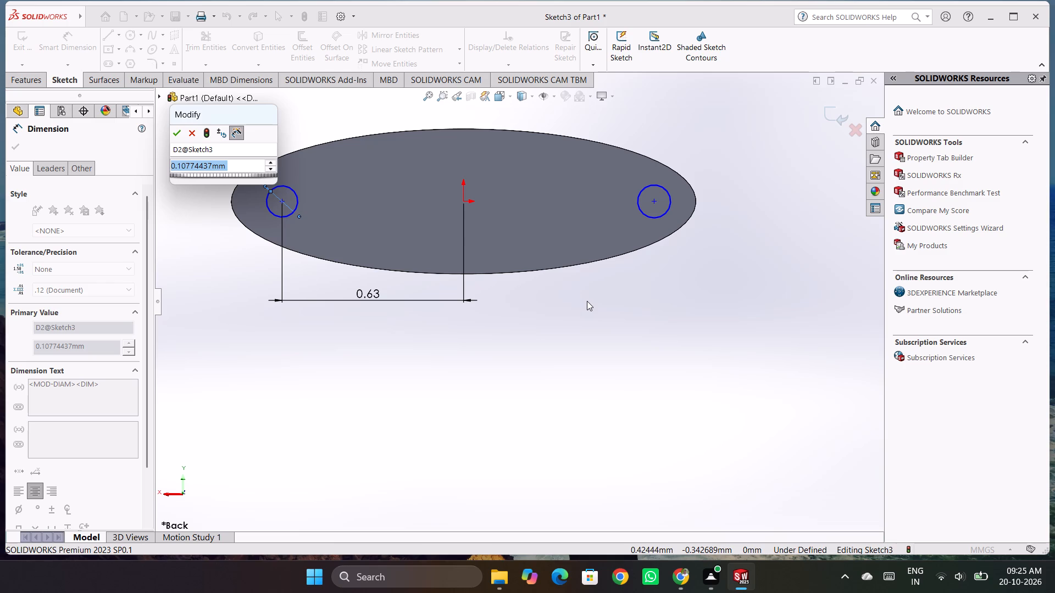
{"action": "type", "text": ".125"}
{"action": "key", "text": "Return"}
{"action": "left_click", "coordinate": [587, 301]}
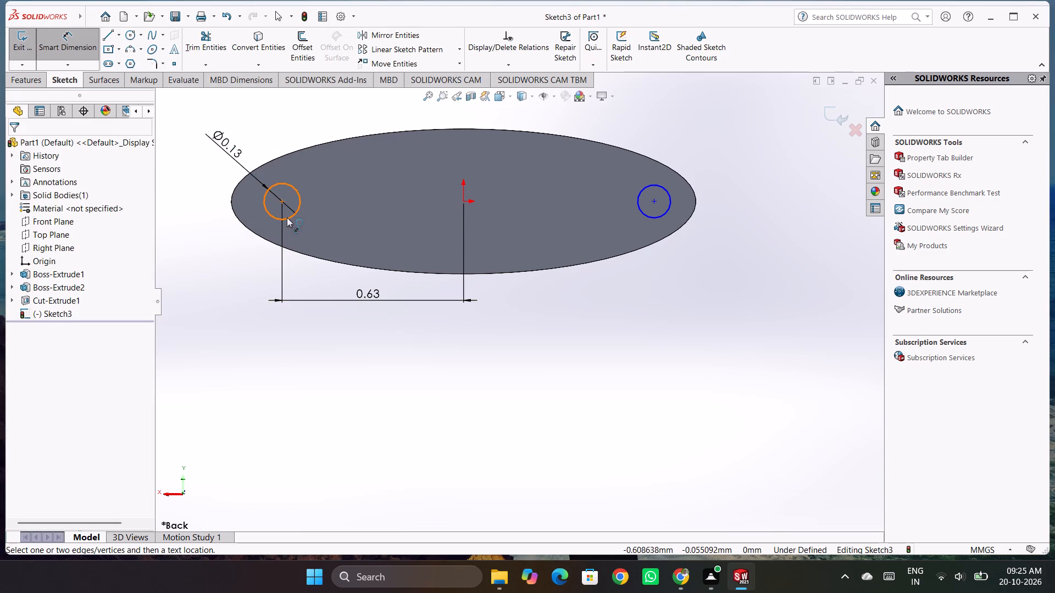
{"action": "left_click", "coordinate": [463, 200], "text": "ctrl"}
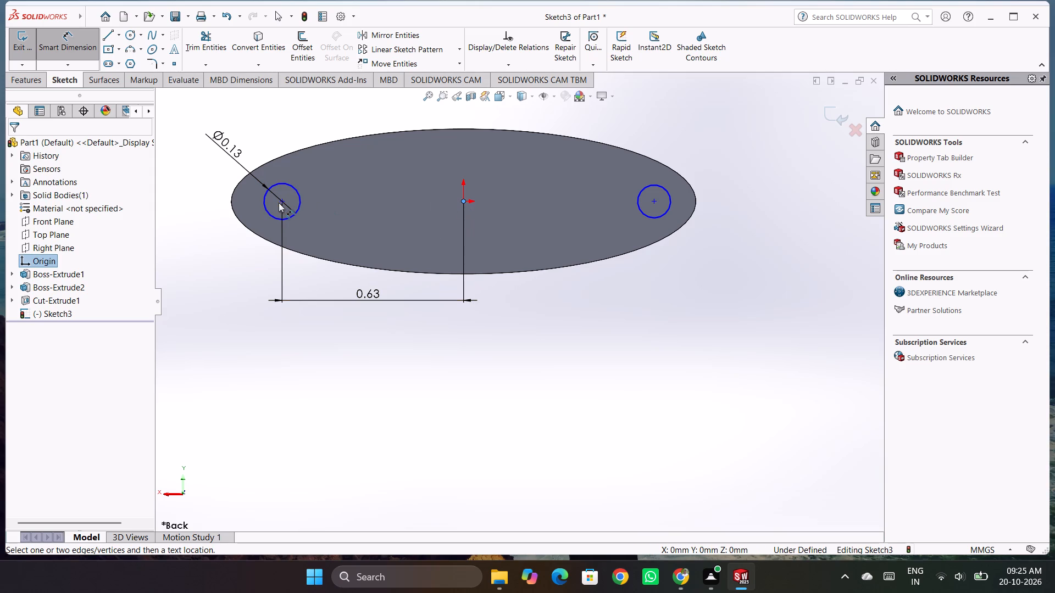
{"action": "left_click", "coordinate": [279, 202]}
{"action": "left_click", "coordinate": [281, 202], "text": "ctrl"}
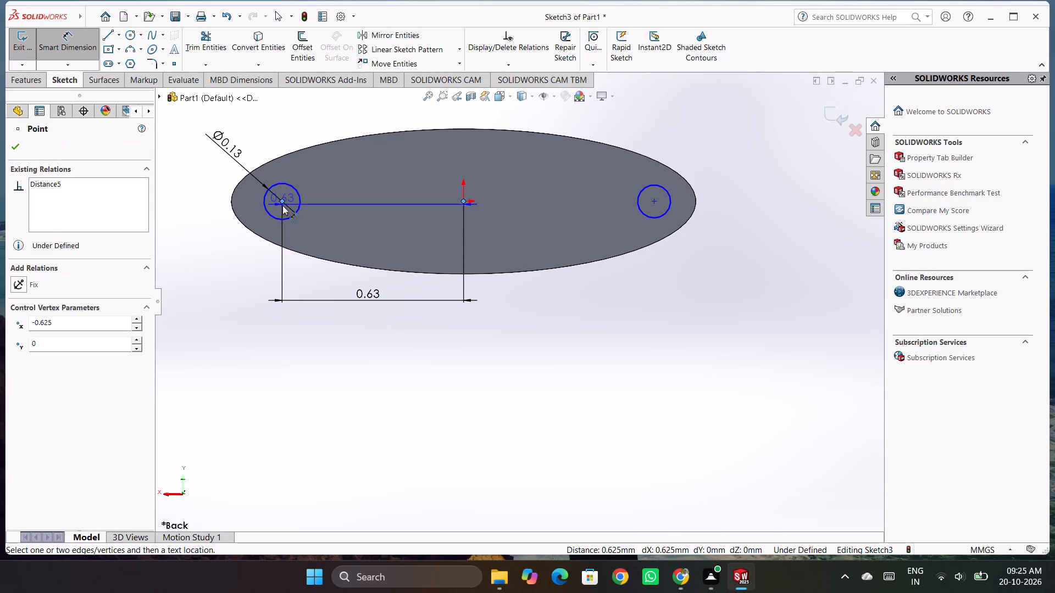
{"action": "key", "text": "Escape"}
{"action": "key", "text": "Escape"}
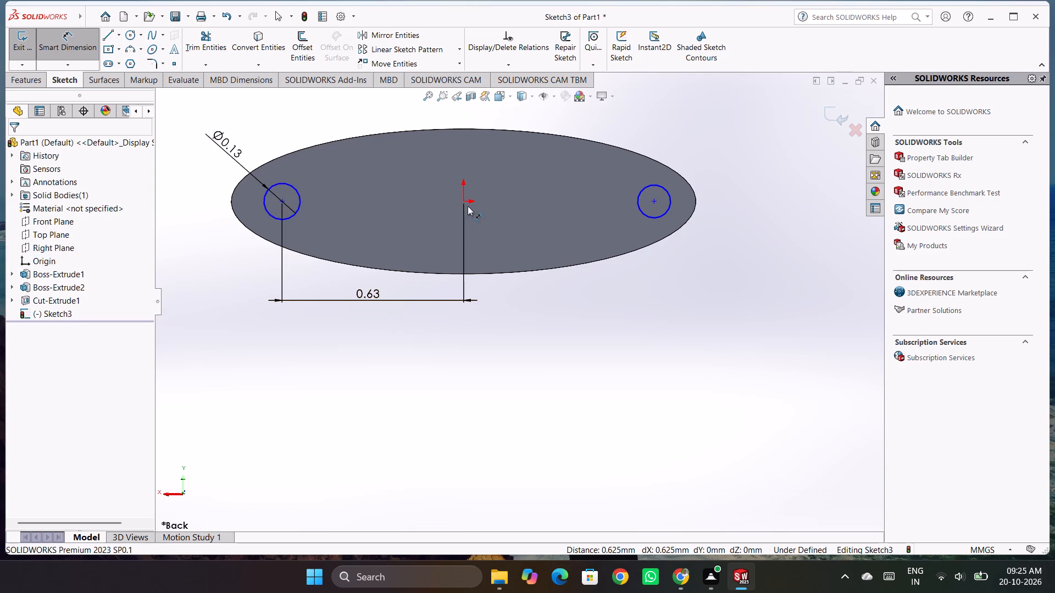
Dimension the diameter of the circle at the plate's other end at 0.125 mm.
{"action": "left_click", "coordinate": [669, 192]}
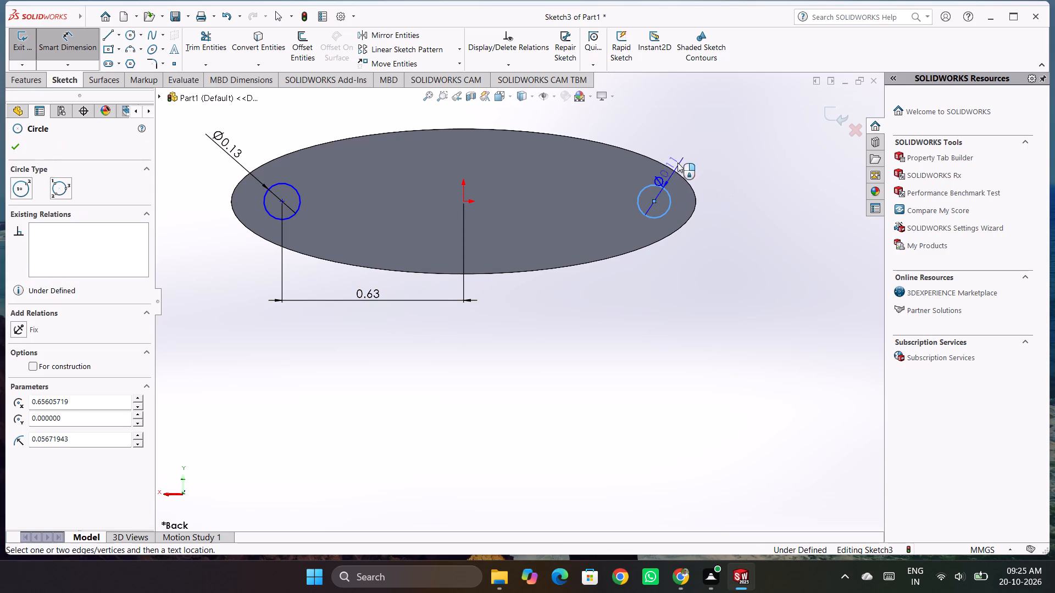
{"action": "left_click", "coordinate": [698, 148]}
{"action": "type", "text": ".125"}
{"action": "key", "text": "Return"}
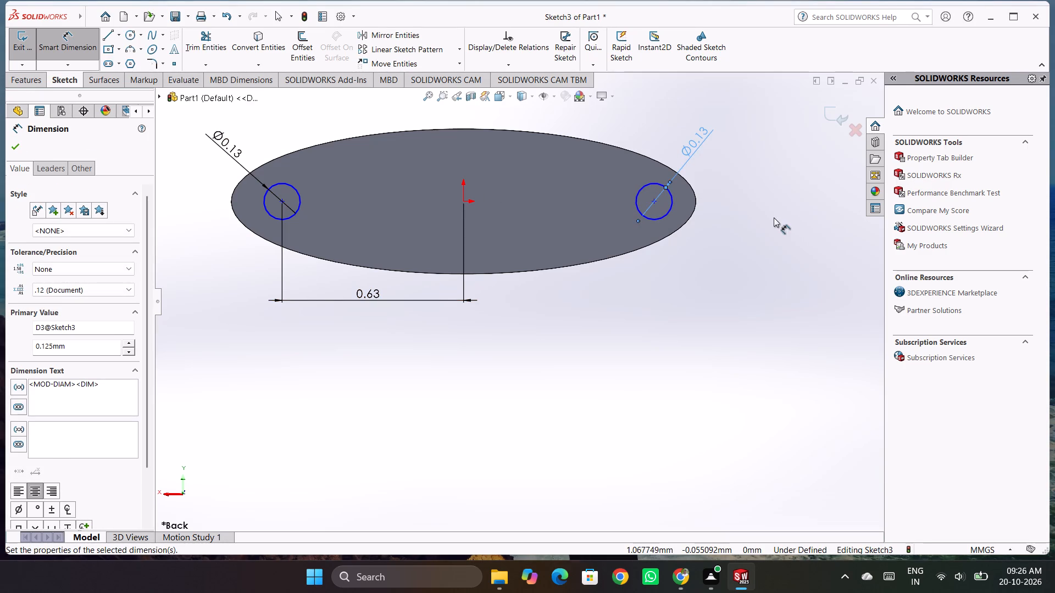
{"action": "left_click", "coordinate": [774, 217]}
Dimension the second circle's centre horizontally from the origin at 0.625 mm, below the plate, and finish dimensioning.
{"action": "left_click", "coordinate": [464, 202]}
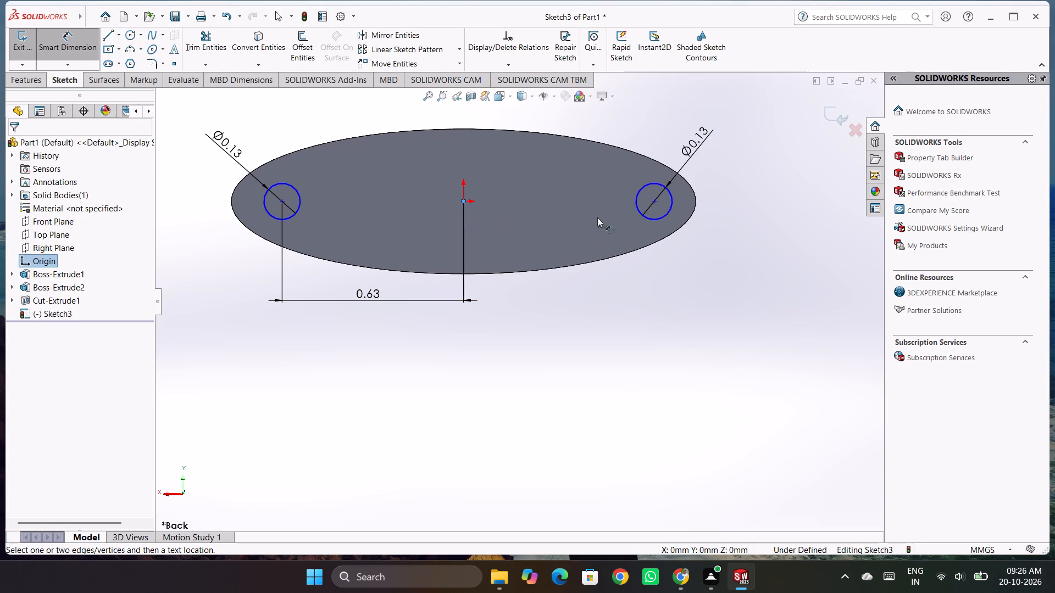
{"action": "left_click", "coordinate": [655, 201]}
{"action": "left_click", "coordinate": [626, 362]}
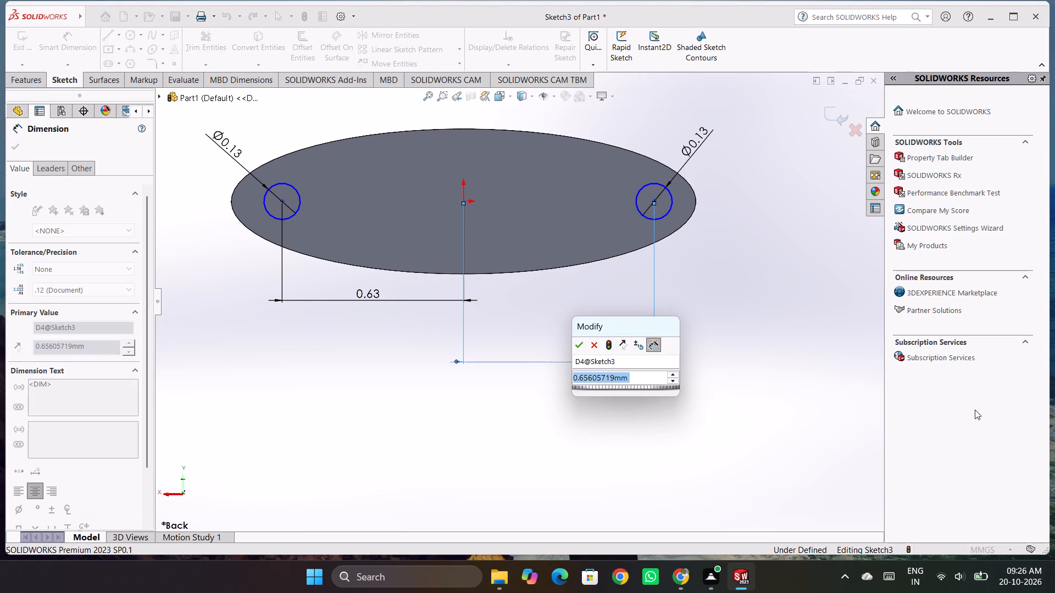
{"action": "type", "text": ".625"}
{"action": "key", "text": "Return"}
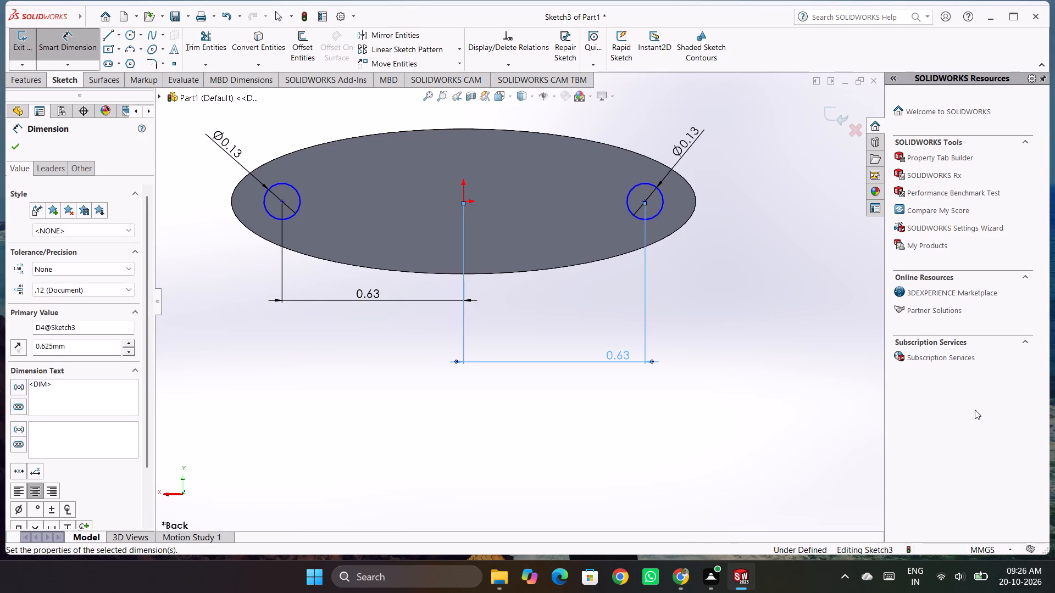
{"action": "left_click", "coordinate": [815, 432]}
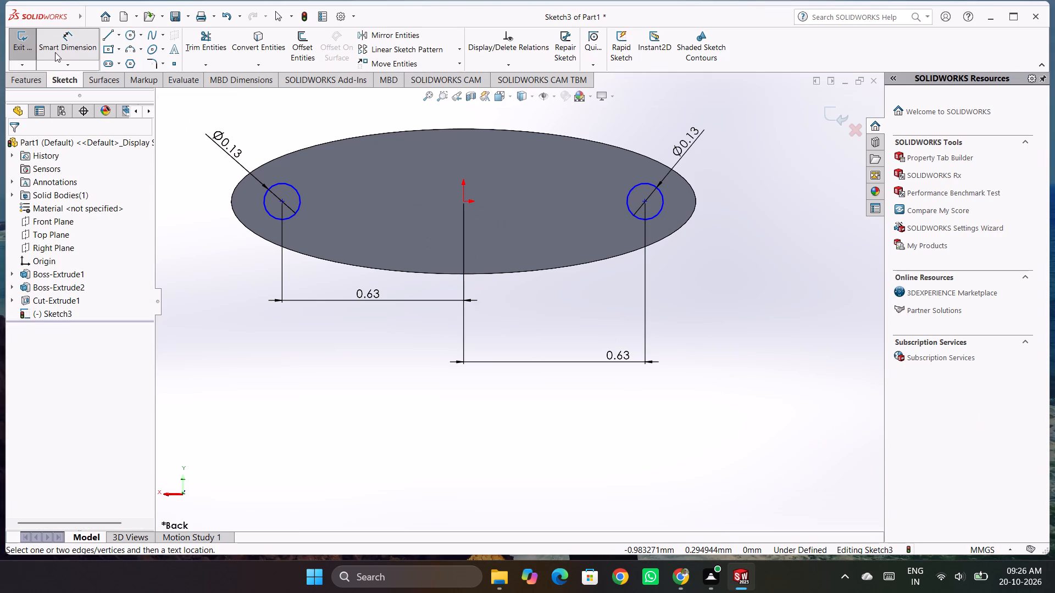
{"action": "left_click", "coordinate": [275, 395]}
{"action": "left_click", "coordinate": [271, 393]}
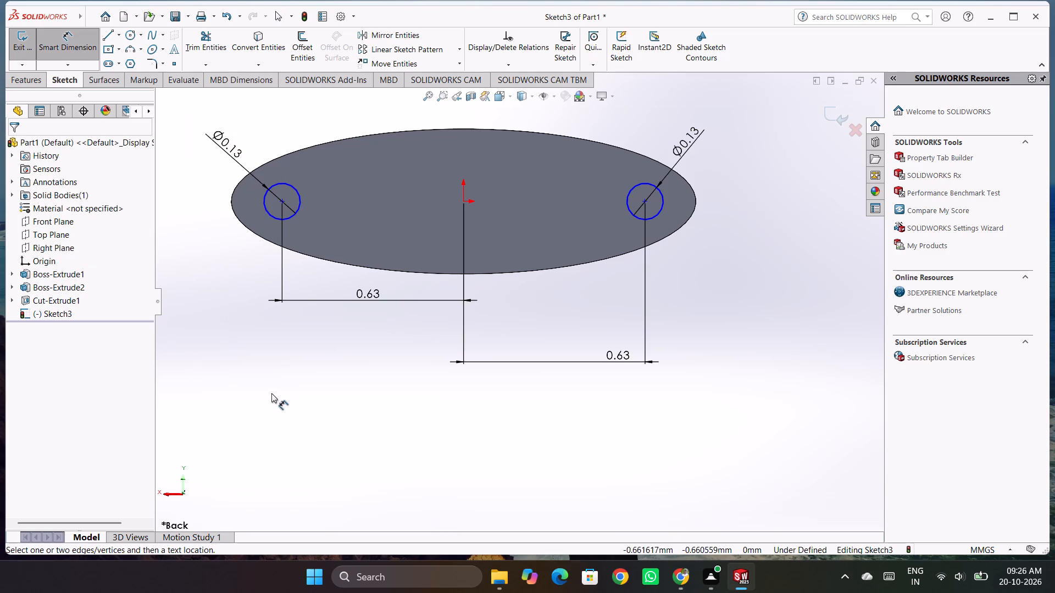
{"action": "key", "text": "Escape"}
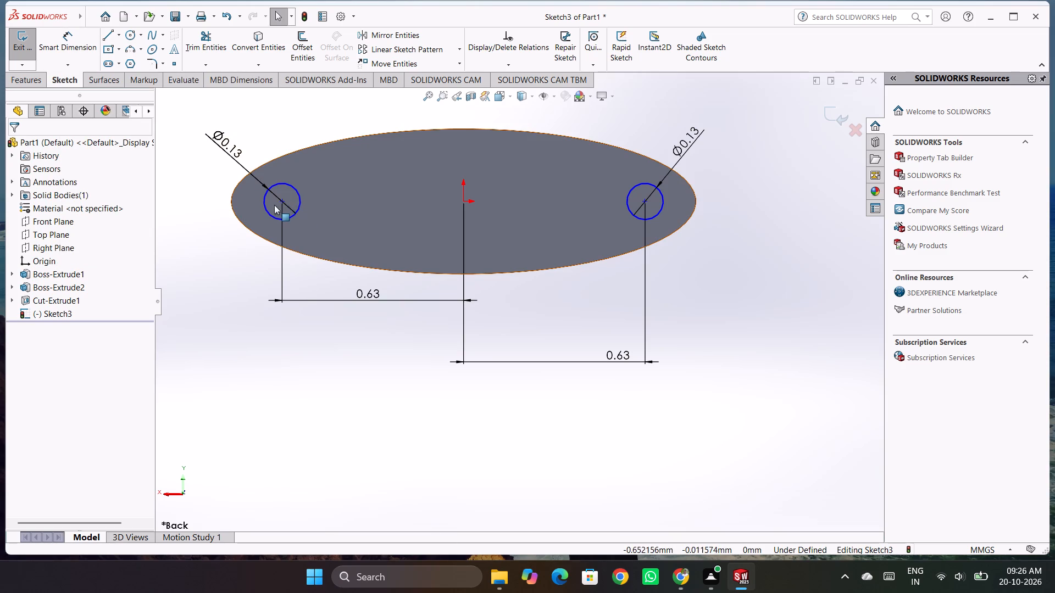
Add horizontal relations between the origin and the centres of both end circles.
{"action": "left_click", "coordinate": [283, 200], "text": "ctrl"}
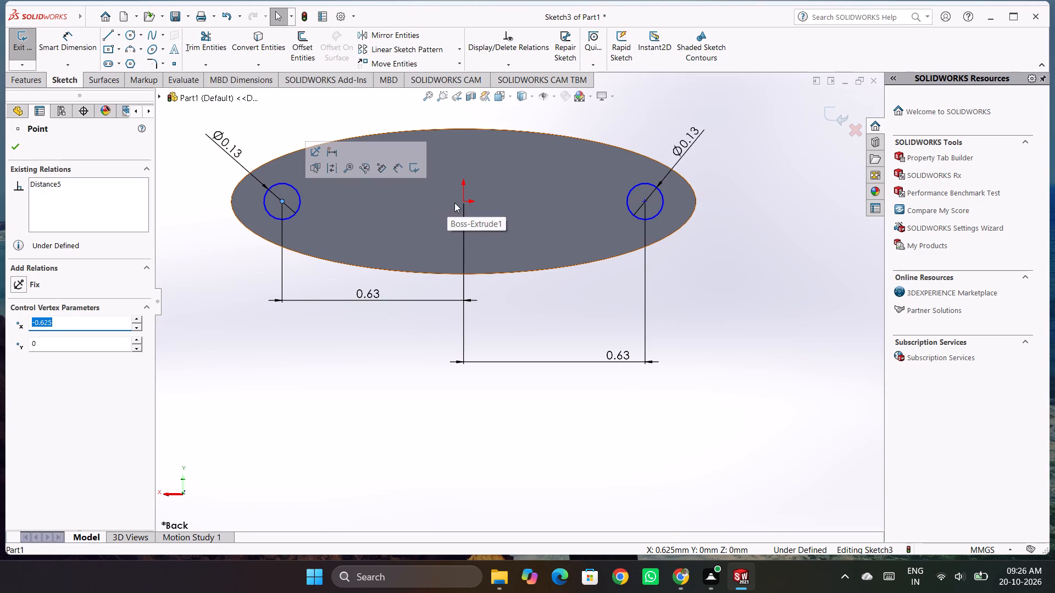
{"action": "left_click", "coordinate": [464, 203], "text": "ctrl"}
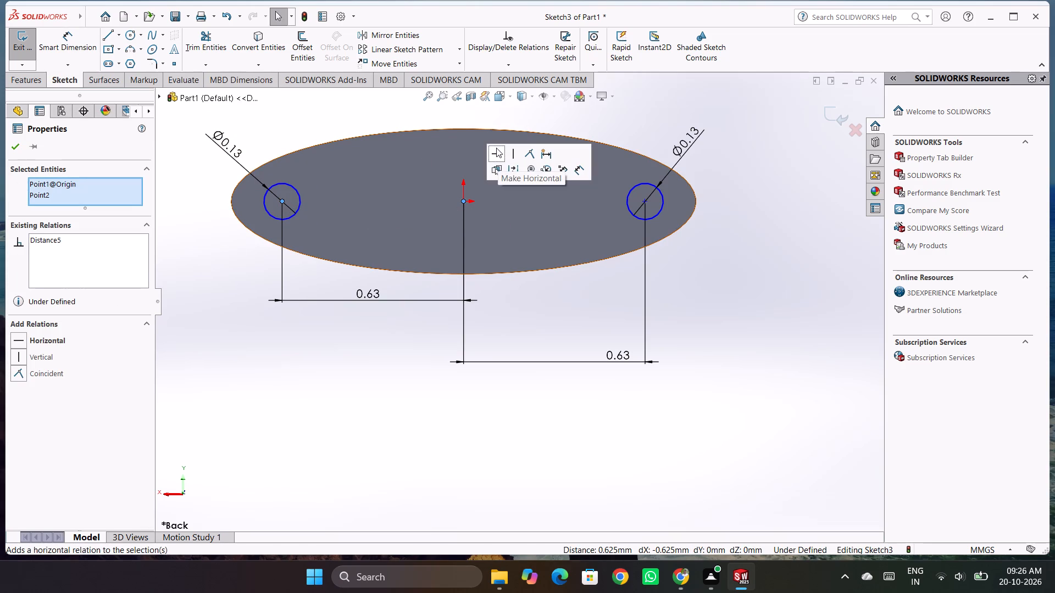
{"action": "left_click", "coordinate": [496, 148]}
{"action": "left_click", "coordinate": [451, 386]}
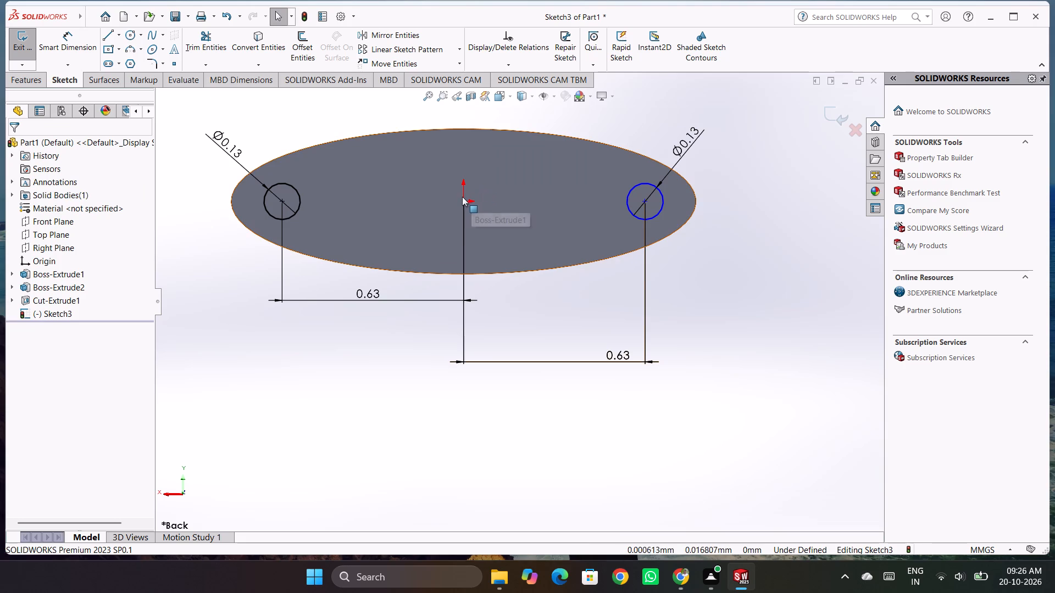
{"action": "left_click", "coordinate": [465, 202]}
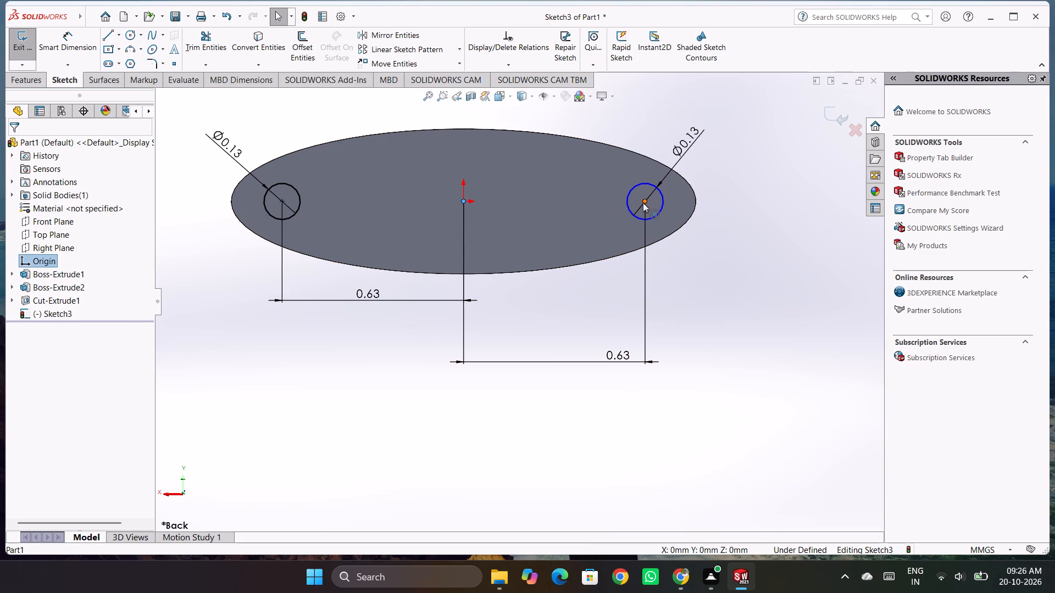
{"action": "left_click", "coordinate": [643, 203], "text": "ctrl"}
{"action": "left_click", "coordinate": [676, 153]}
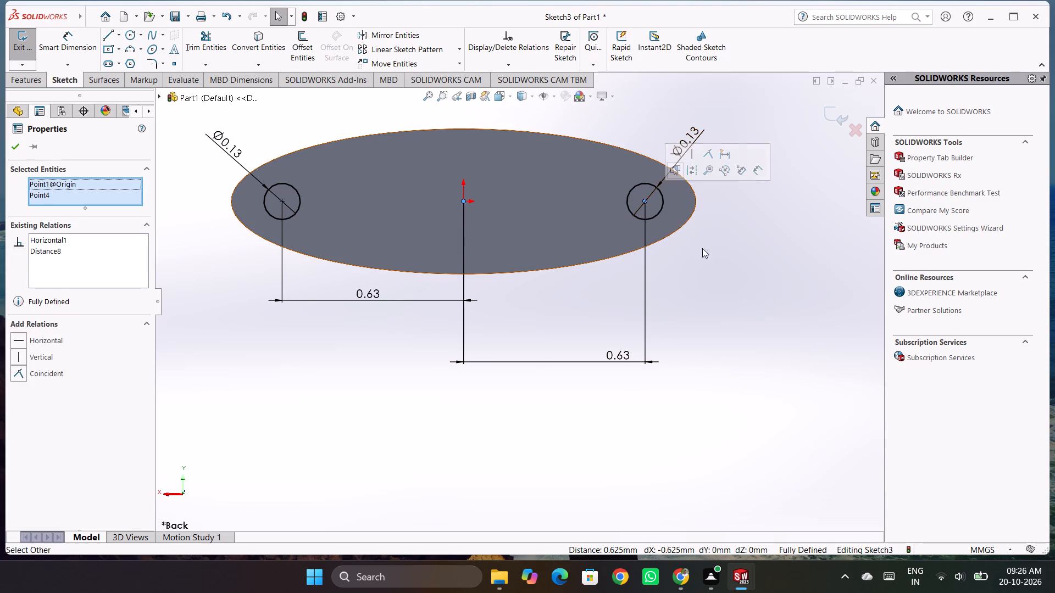
{"action": "left_click", "coordinate": [717, 277]}
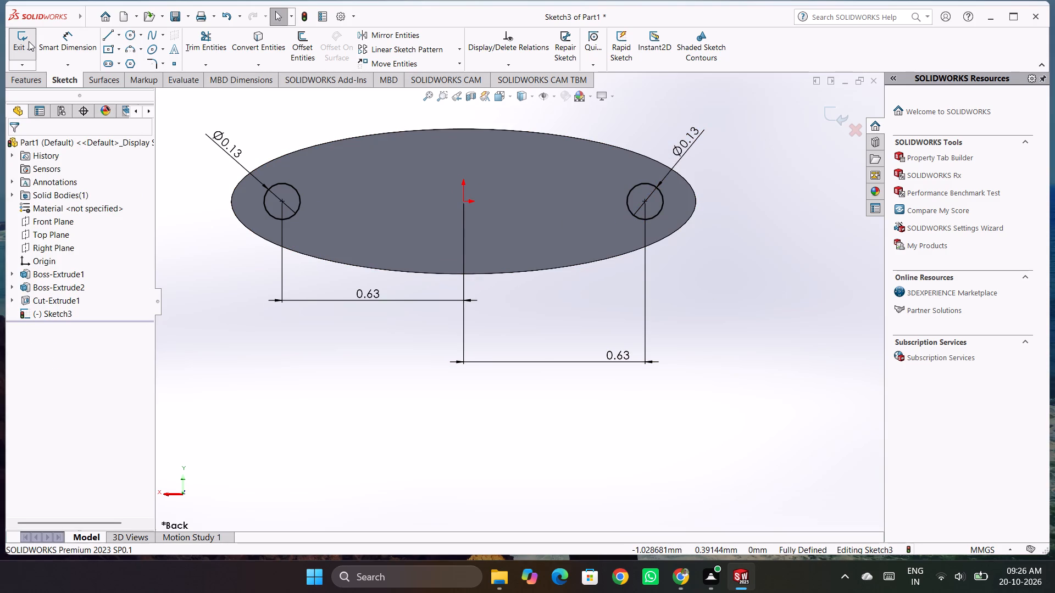
Extrude-cut the two end circles to a blind depth of 0.15 mm through the elliptical plate.
{"action": "left_click", "coordinate": [29, 41]}
{"action": "left_click", "coordinate": [204, 45]}
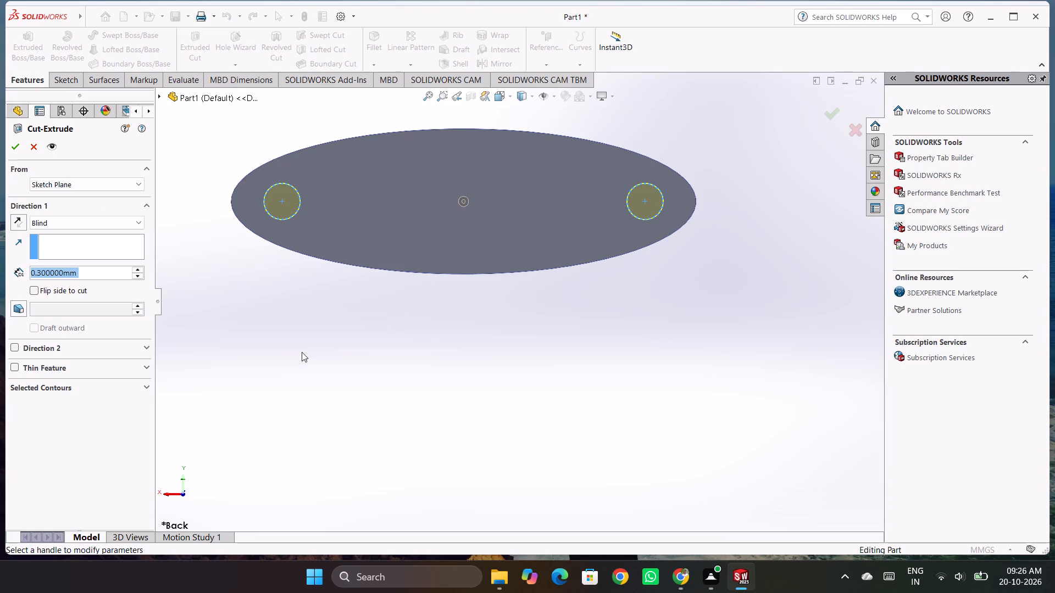
{"action": "middle_click_drag", "start_coordinate": [327, 395], "coordinate": [369, 298]}
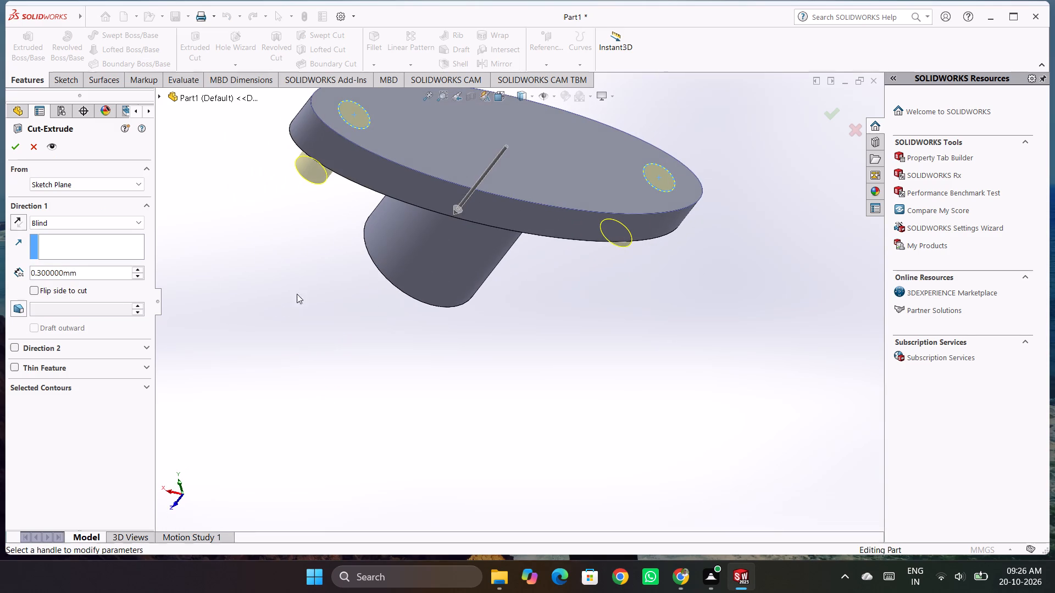
{"action": "left_click", "coordinate": [99, 268]}
{"action": "key", "text": "ctrl+a"}
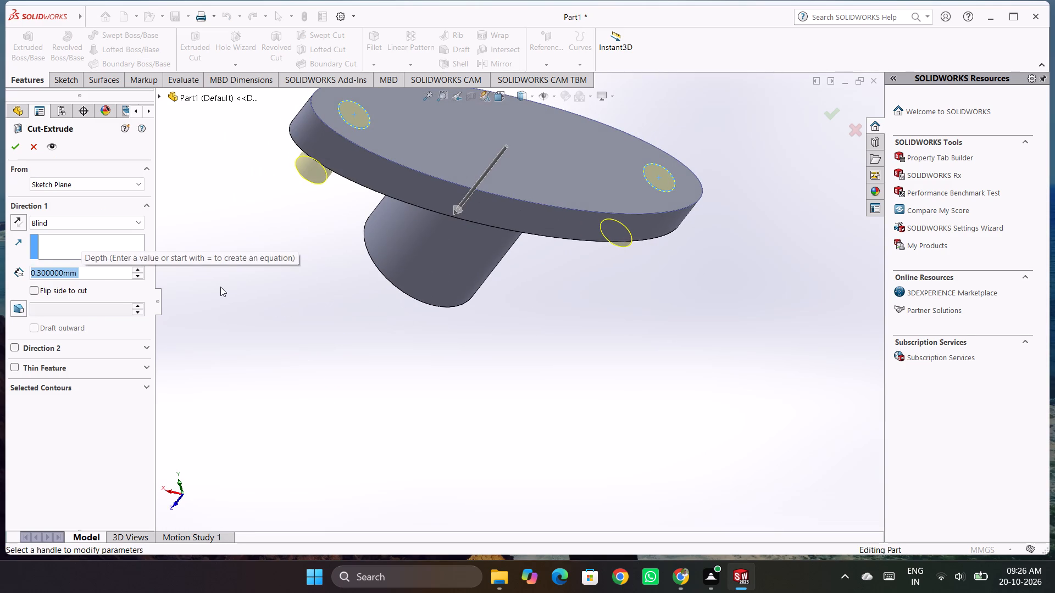
{"action": "type", "text": ".15"}
{"action": "key", "text": "Return"}
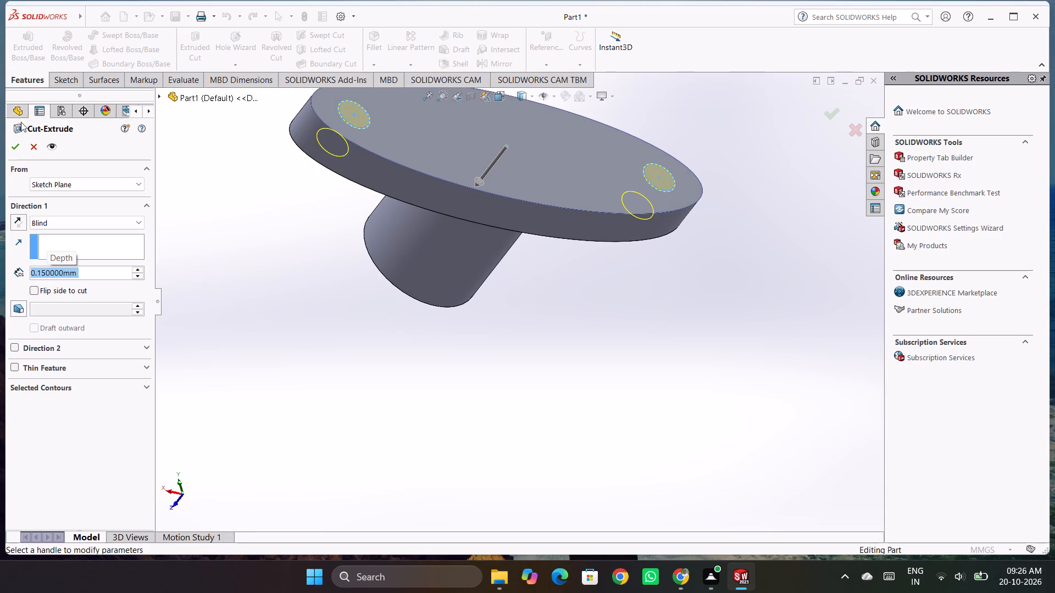
{"action": "left_click", "coordinate": [23, 150]}
Examine the finished part from below, in the standard orthographic views and in isometric view.
{"action": "middle_click_drag", "start_coordinate": [303, 352], "coordinate": [405, 169]}
{"action": "scroll", "coordinate": [429, 318], "scroll_direction": "up", "scroll_amount": 4}
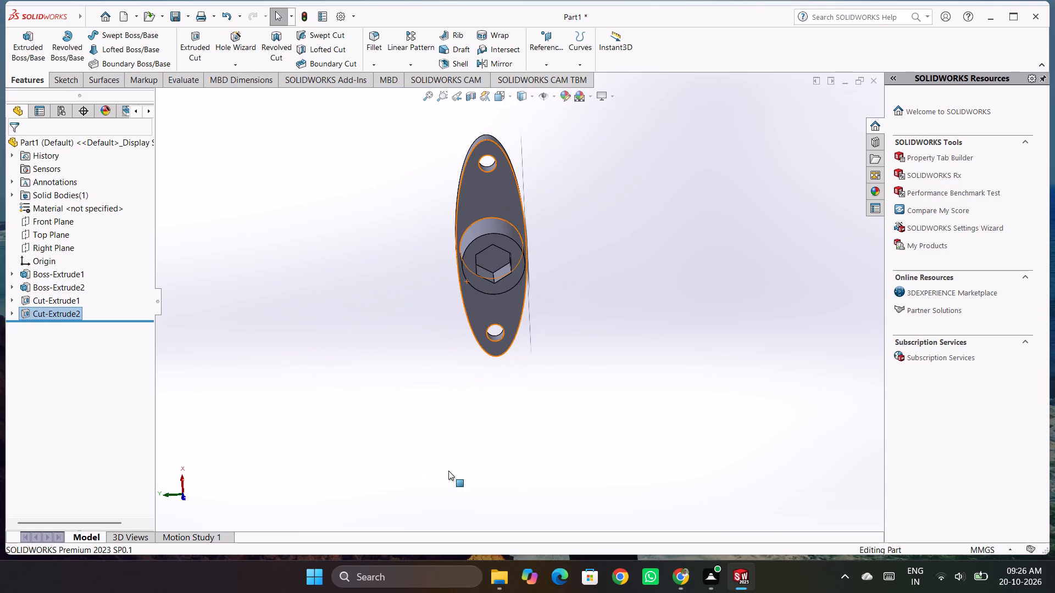
{"action": "key", "text": "ctrl+1"}
{"action": "key", "text": "ctrl+2"}
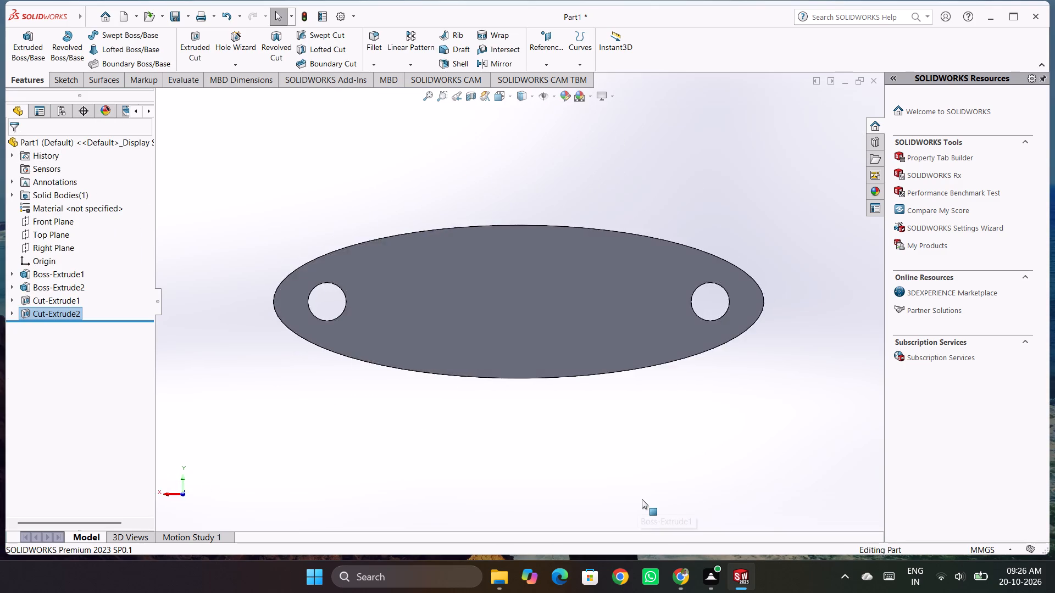
{"action": "key", "text": "ctrl+3"}
{"action": "key", "text": "ctrl+4"}
{"action": "key", "text": "ctrl+7"}
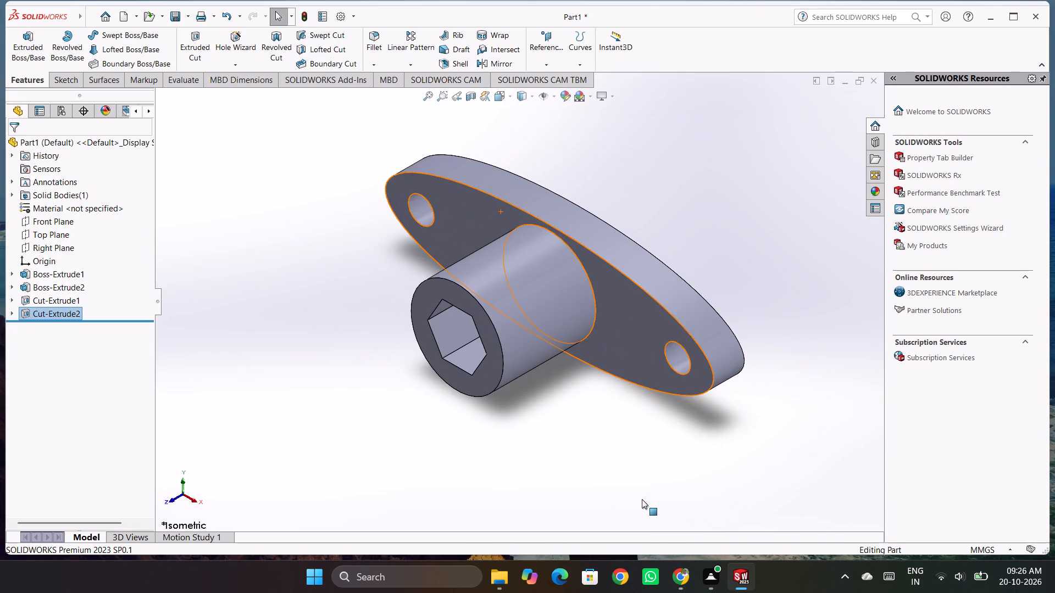
Save the part in the Fuji folder as "Oval Mounting Flange with Hexagonal Boss", taking the name from the clipboard history.
{"action": "left_click", "coordinate": [178, 14]}
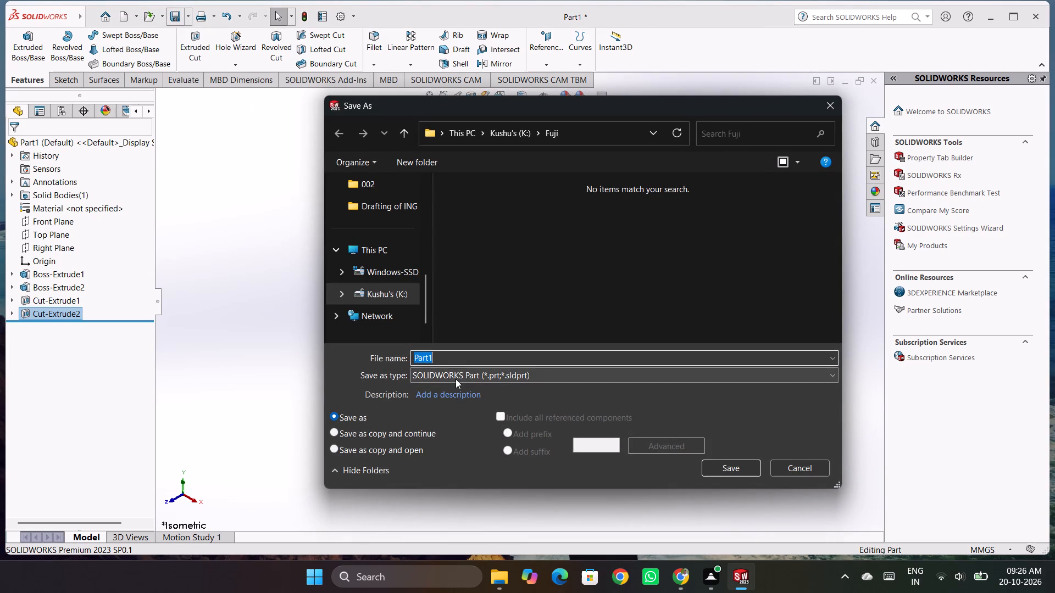
{"action": "key", "text": "ctrl+v"}
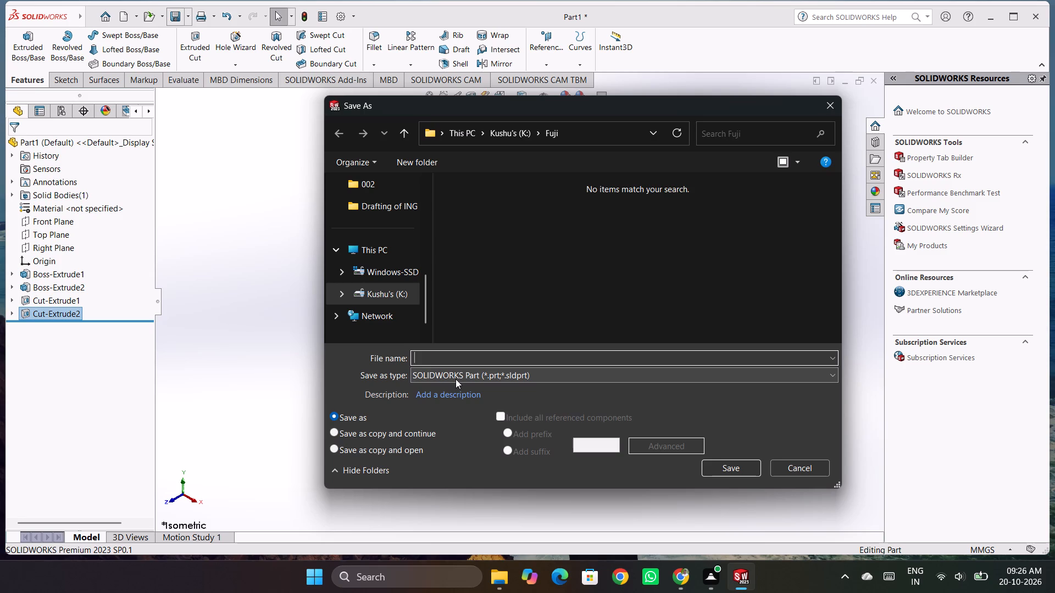
{"action": "key", "text": "BackSpace"}
{"action": "key", "text": "BackSpace"}
{"action": "key", "text": "BackSpace"}
{"action": "key", "text": "BackSpace"}
{"action": "key", "text": "super+period"}
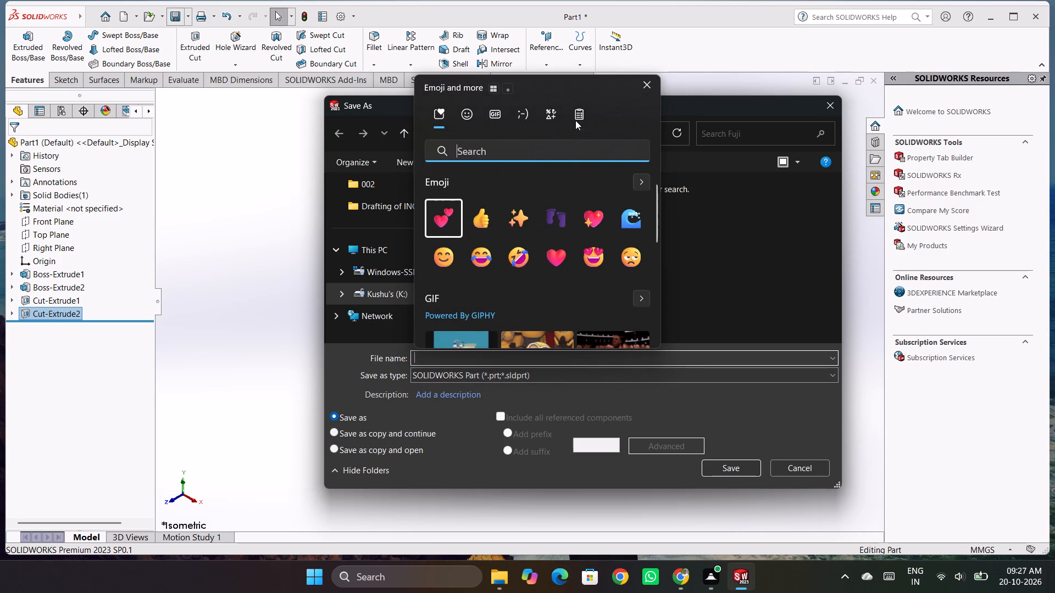
{"action": "left_click", "coordinate": [575, 120]}
{"action": "left_click", "coordinate": [512, 209]}
{"action": "key", "text": "ctrl+v"}
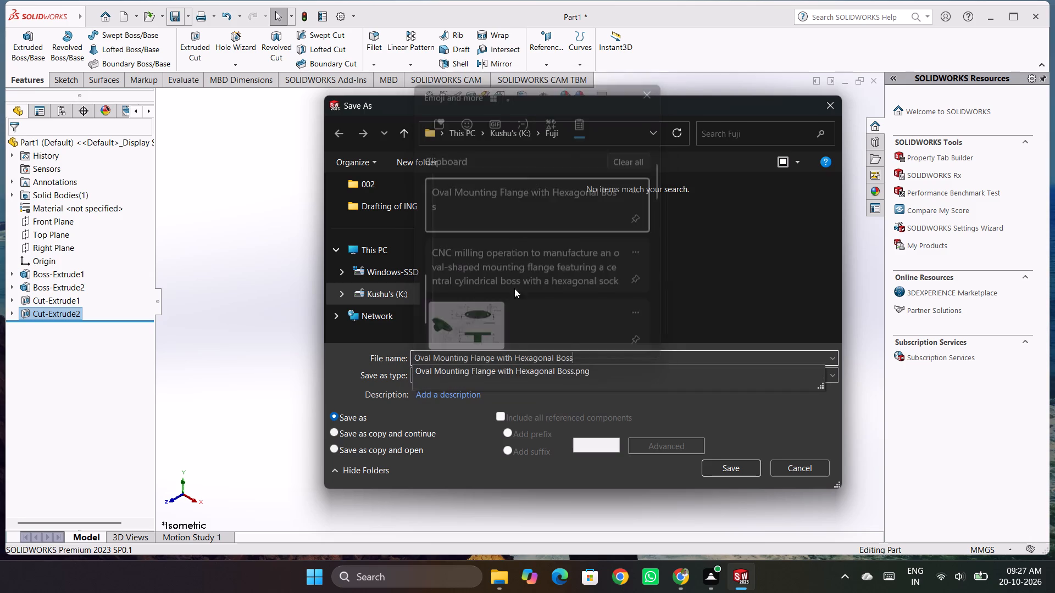
{"action": "left_click", "coordinate": [739, 473]}
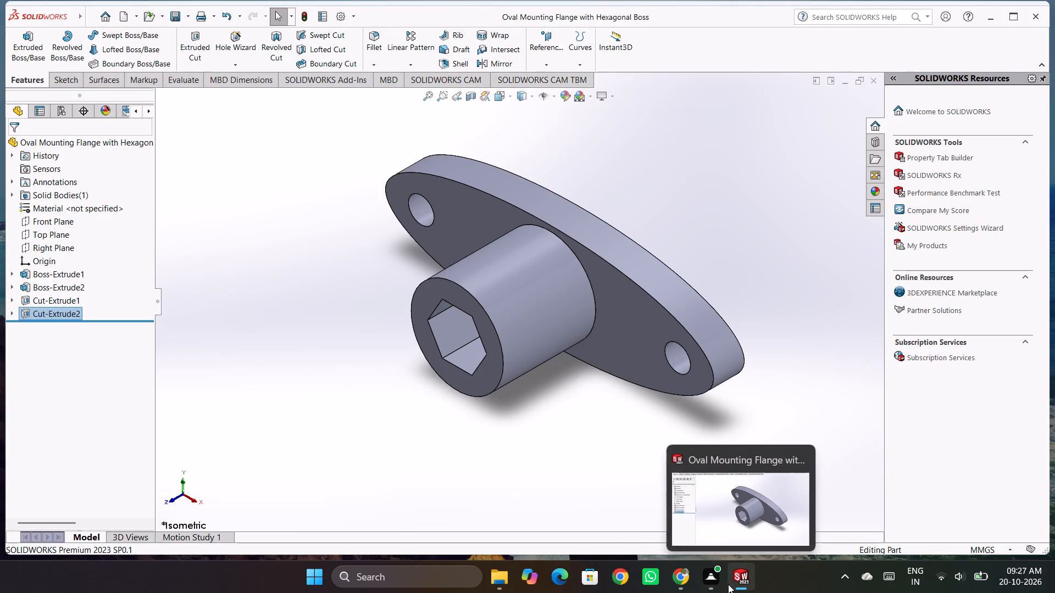
Export the part's front view as an Adobe Portable Document Format (PDF) file under the same name in the Fuji folder.
{"action": "left_click", "coordinate": [190, 23]}
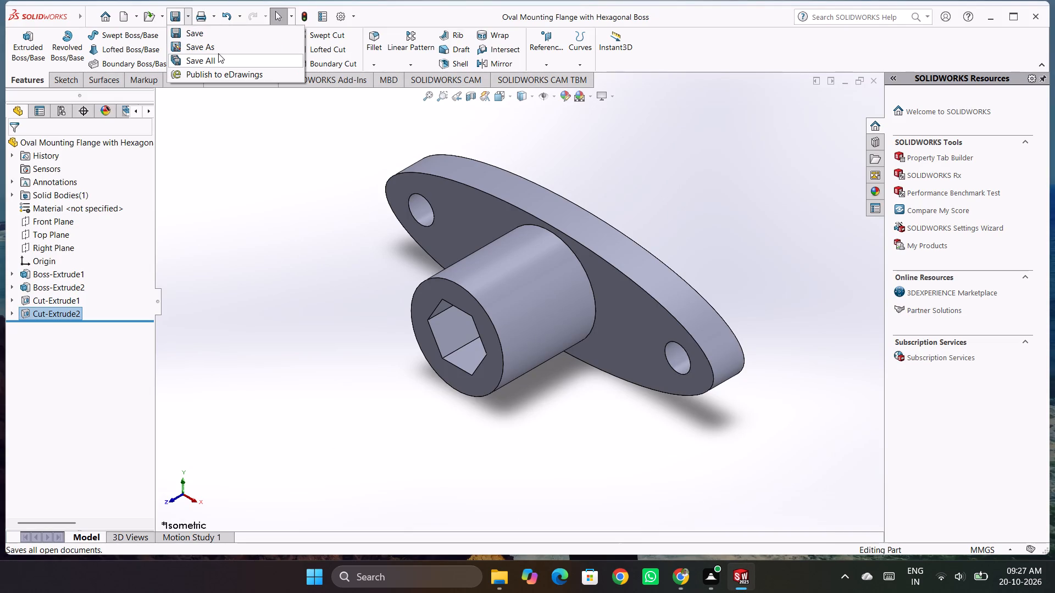
{"action": "key", "text": "ctrl+1"}
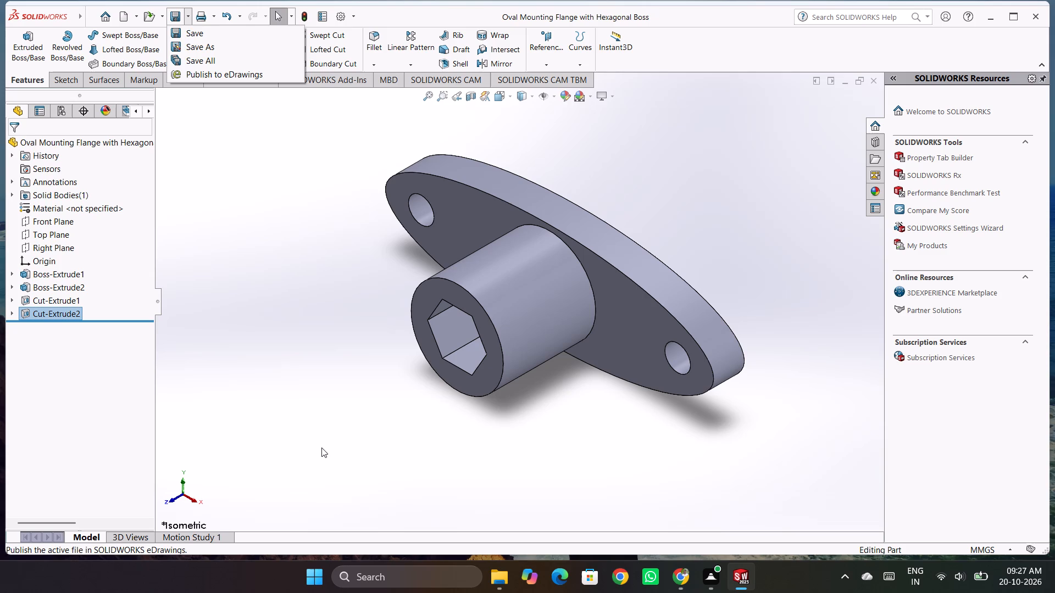
{"action": "key", "text": "ctrl+2"}
{"action": "left_click", "coordinate": [292, 386]}
{"action": "key", "text": "ctrl+1"}
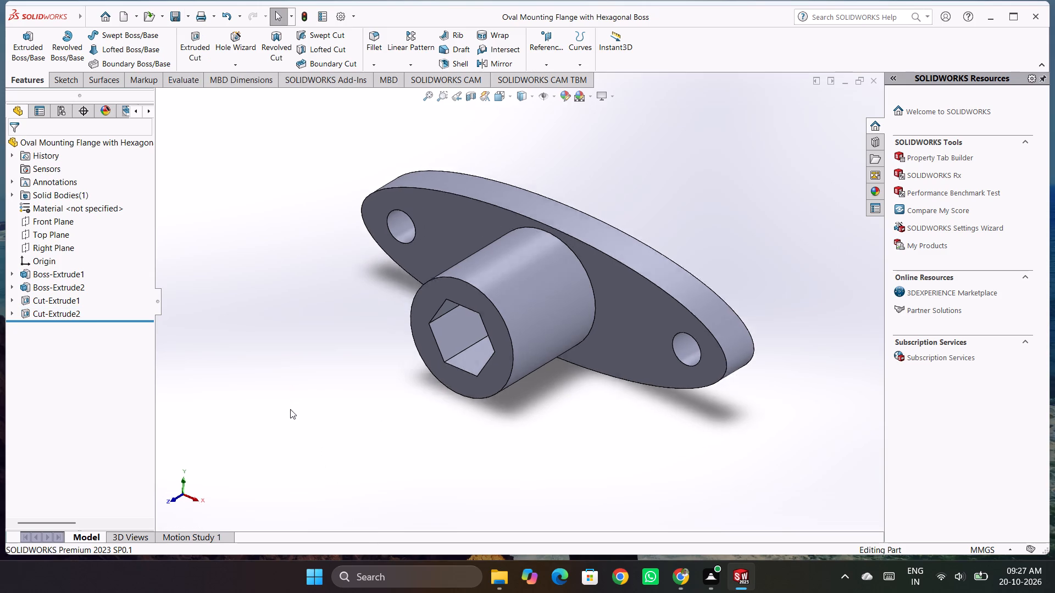
{"action": "right_click", "coordinate": [401, 195]}
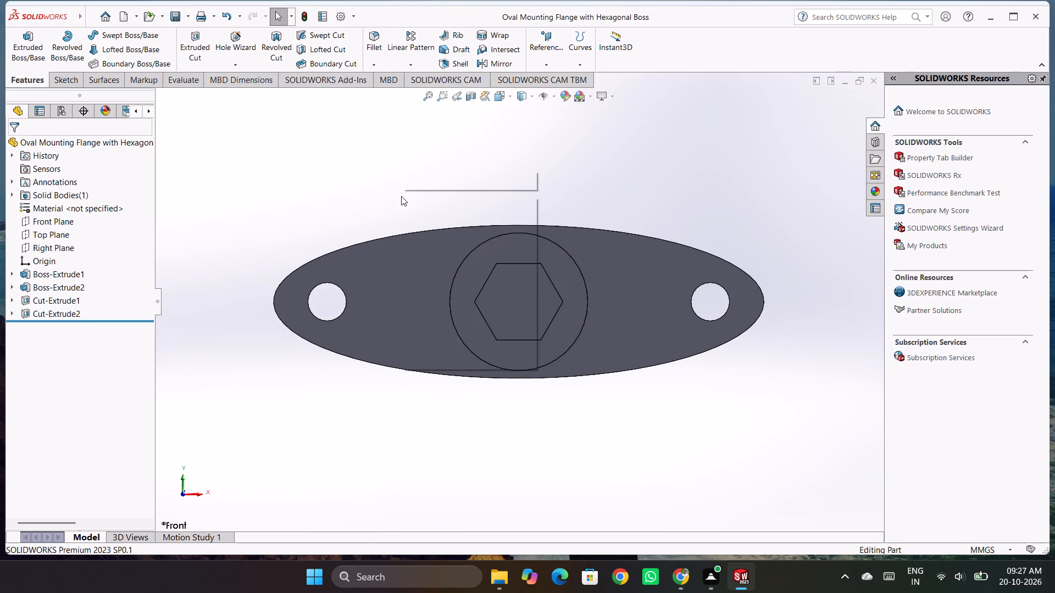
{"action": "left_click", "coordinate": [353, 161]}
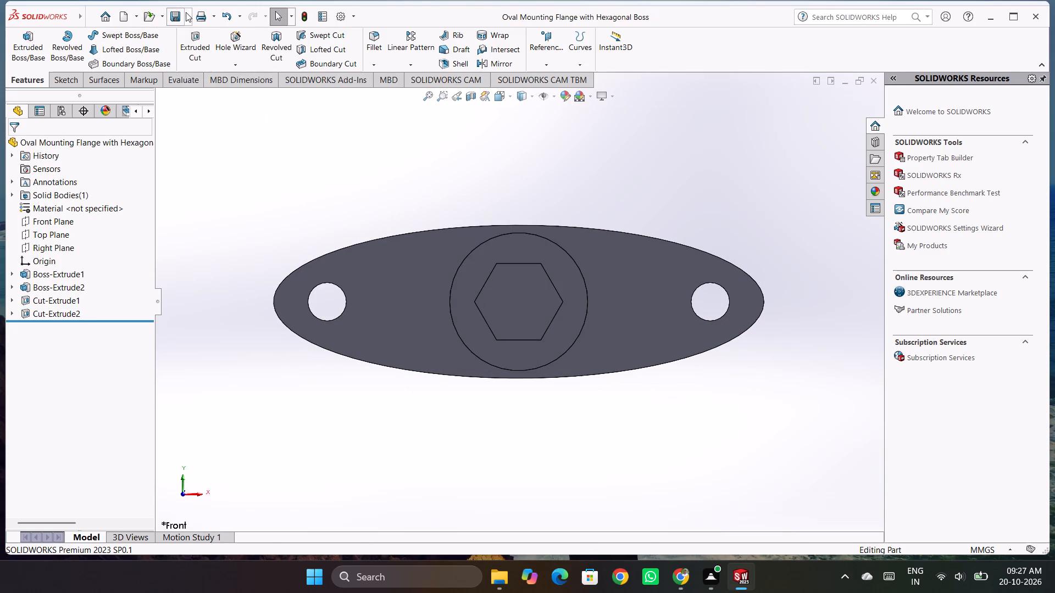
{"action": "left_click", "coordinate": [186, 11]}
{"action": "left_click", "coordinate": [216, 58]}
{"action": "left_click", "coordinate": [186, 19]}
{"action": "left_click", "coordinate": [198, 47]}
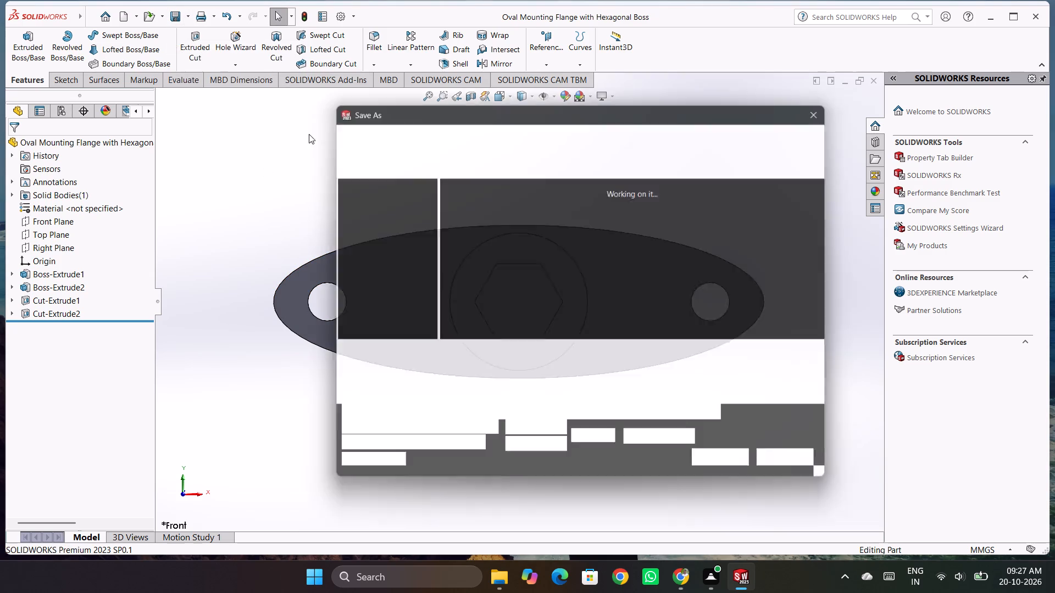
{"action": "left_click", "coordinate": [557, 372]}
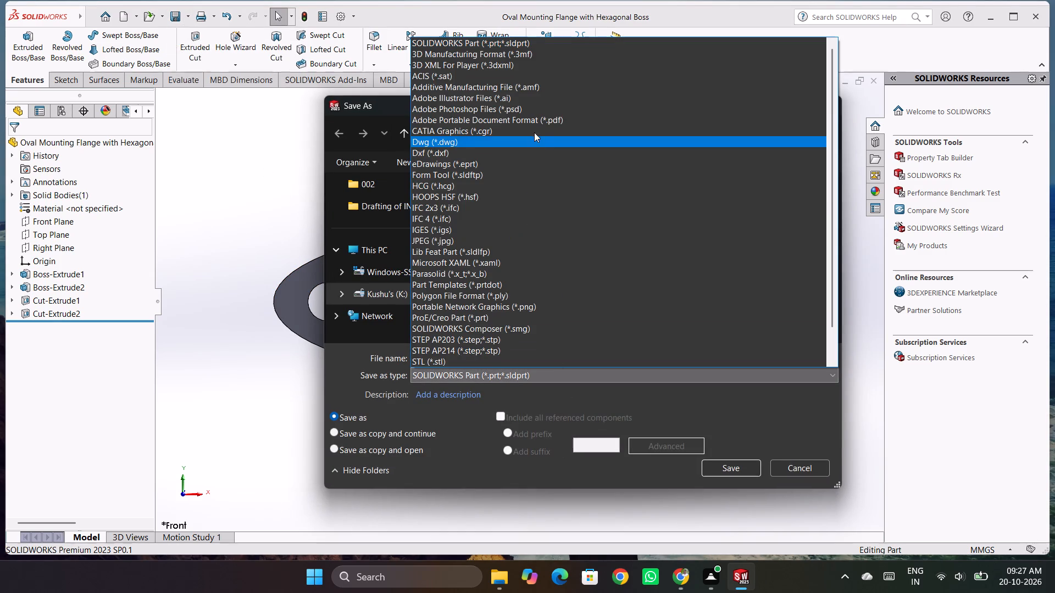
{"action": "left_click", "coordinate": [558, 118]}
{"action": "left_click", "coordinate": [716, 490]}
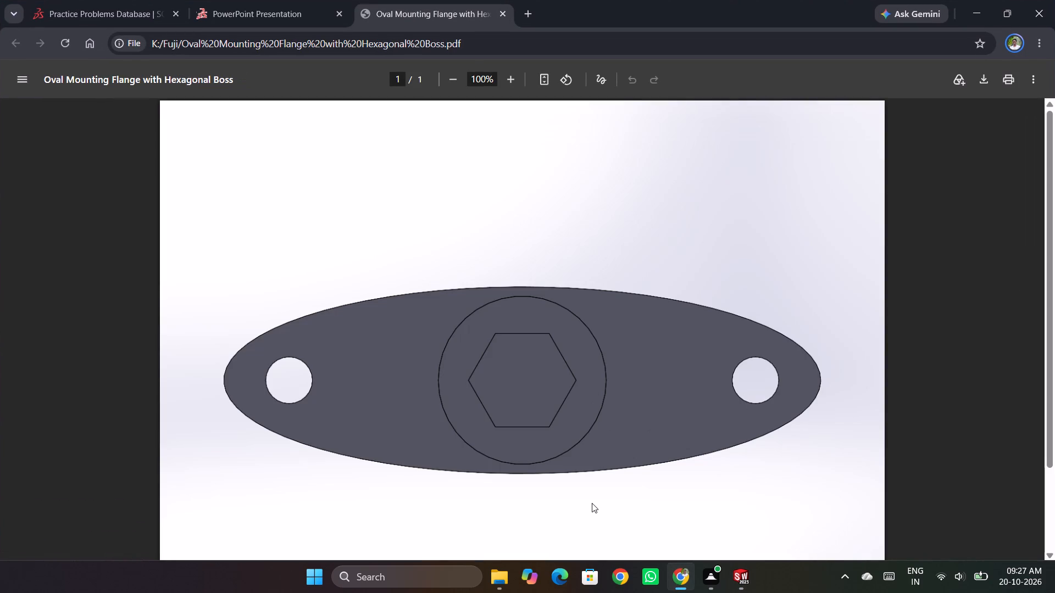
Snap the browser window showing the exported PDF to half the screen and switch back to SOLIDWORKS.
{"action": "right_click", "coordinate": [0, 592]}
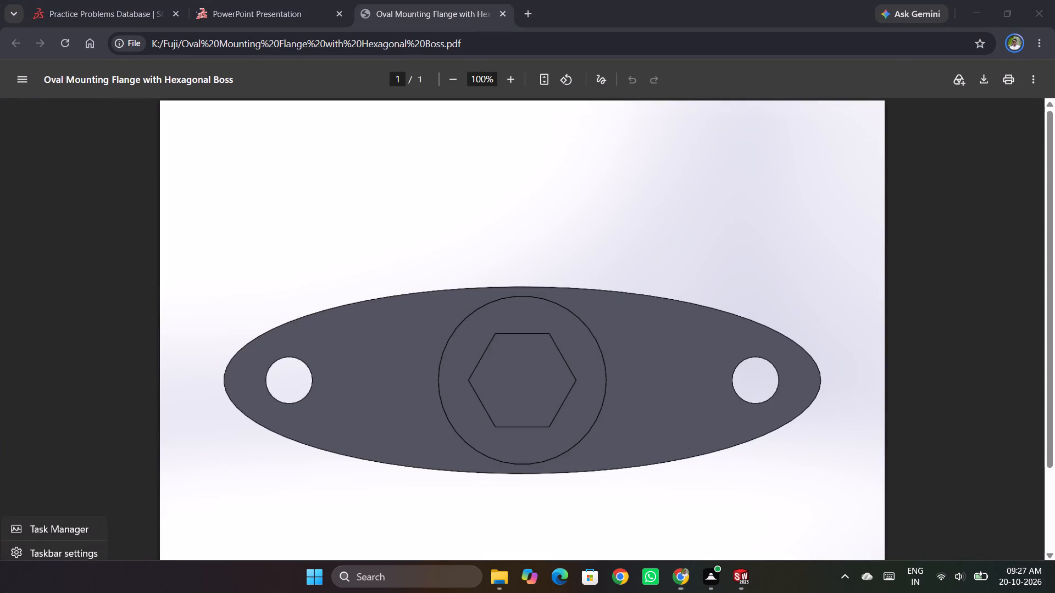
{"action": "scroll", "coordinate": [34, 26], "scroll_direction": "down", "scroll_amount": 1}
{"action": "scroll", "coordinate": [34, 26], "scroll_direction": "up", "scroll_amount": 2}
{"action": "scroll", "coordinate": [0, 74], "scroll_direction": "down", "scroll_amount": 1}
{"action": "double_click", "coordinate": [565, 0]}
{"action": "scroll", "coordinate": [297, 0], "scroll_direction": "down", "scroll_amount": 1}
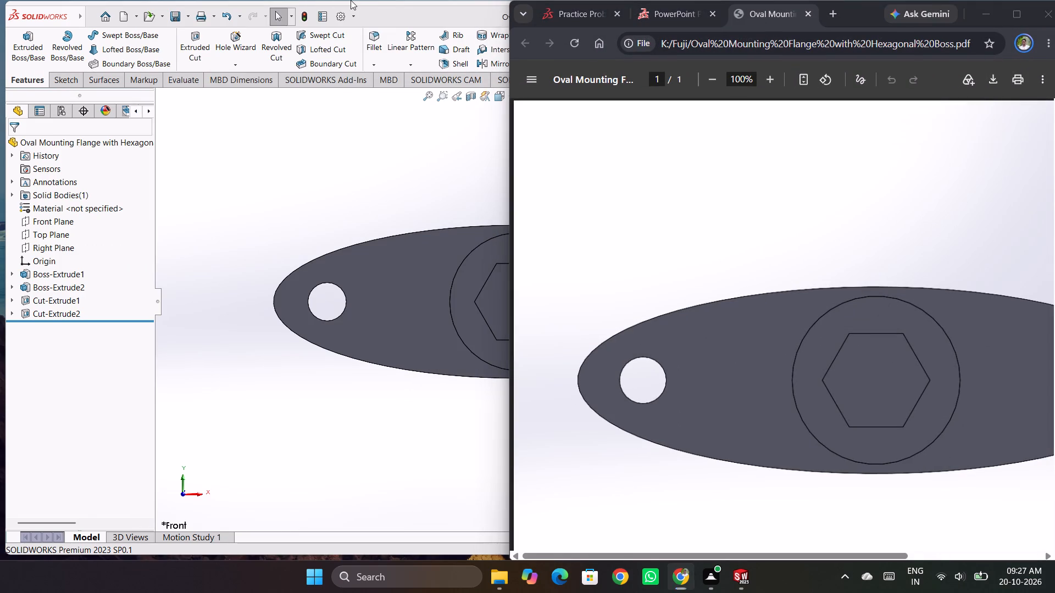
{"action": "left_click", "coordinate": [351, 0]}
{"action": "right_click", "coordinate": [37, 1]}
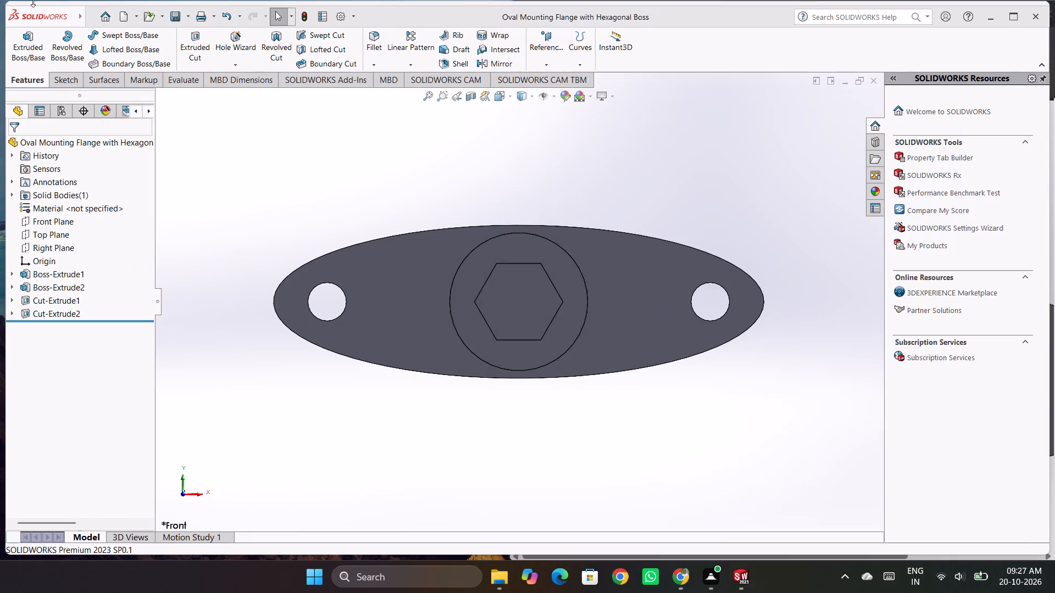
{"action": "left_click", "coordinate": [4, 23]}
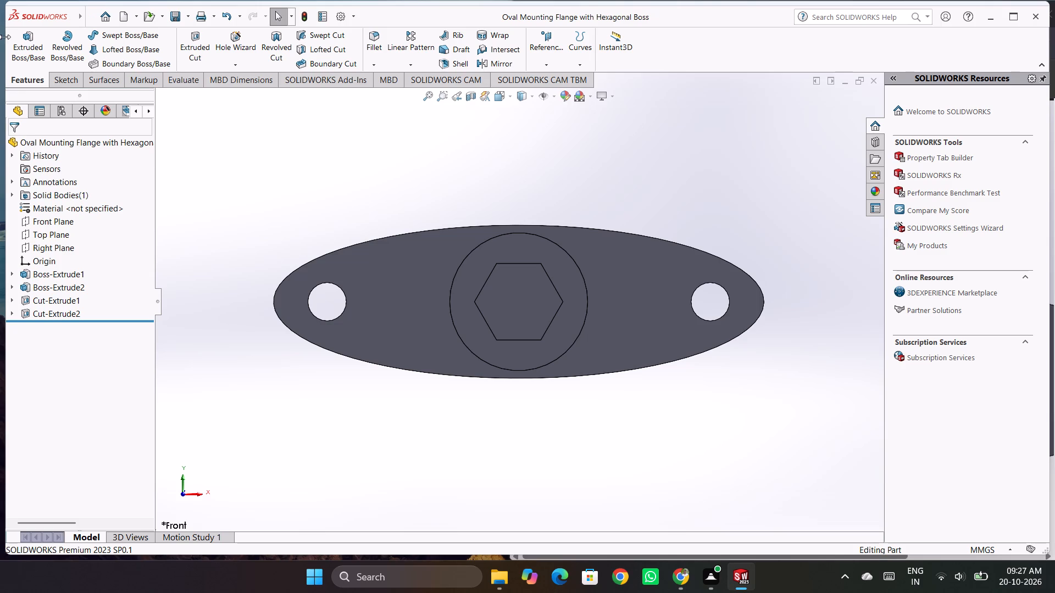
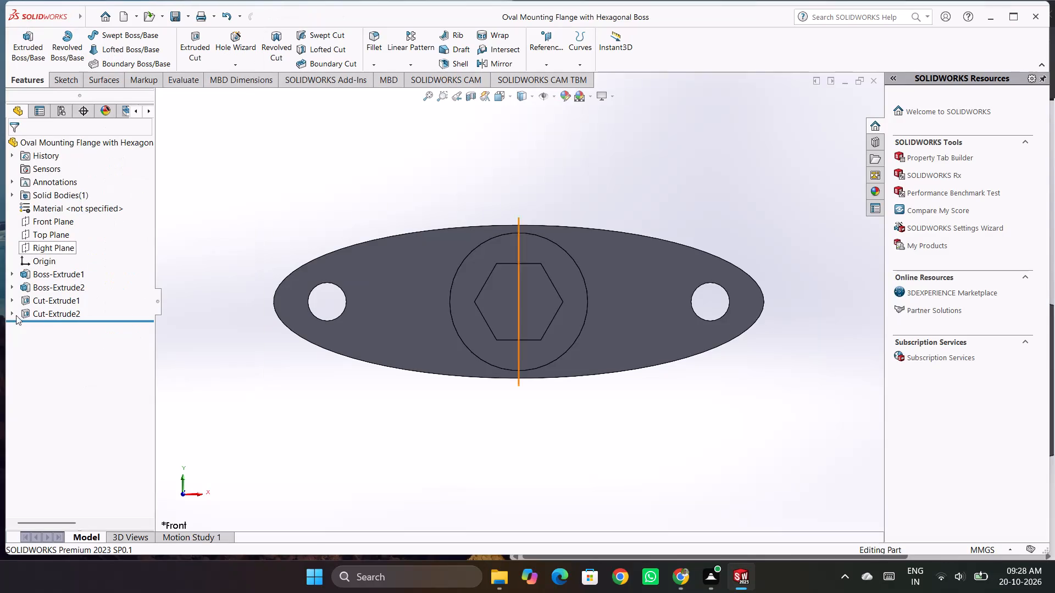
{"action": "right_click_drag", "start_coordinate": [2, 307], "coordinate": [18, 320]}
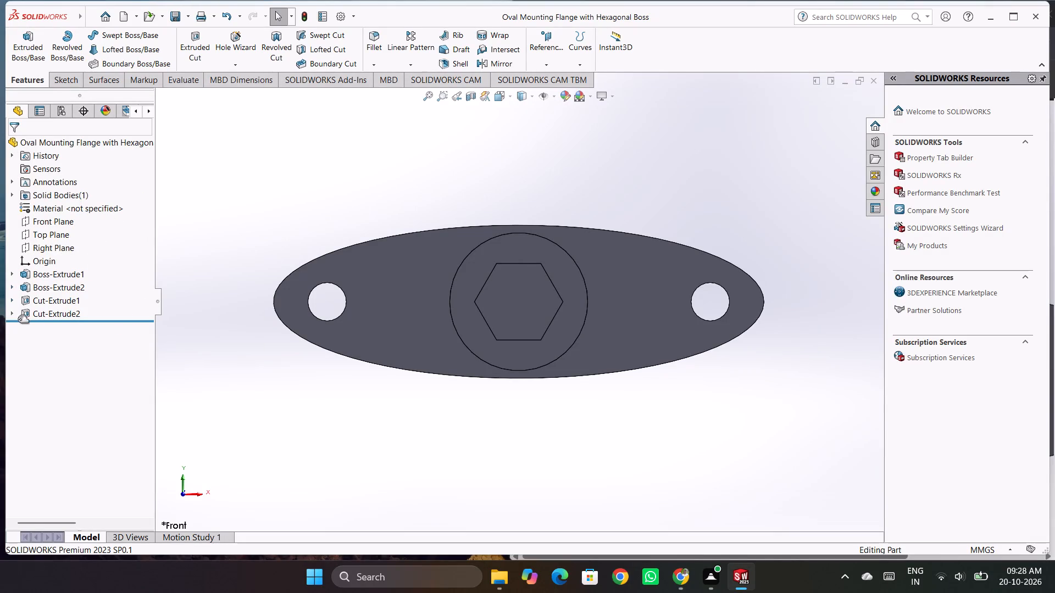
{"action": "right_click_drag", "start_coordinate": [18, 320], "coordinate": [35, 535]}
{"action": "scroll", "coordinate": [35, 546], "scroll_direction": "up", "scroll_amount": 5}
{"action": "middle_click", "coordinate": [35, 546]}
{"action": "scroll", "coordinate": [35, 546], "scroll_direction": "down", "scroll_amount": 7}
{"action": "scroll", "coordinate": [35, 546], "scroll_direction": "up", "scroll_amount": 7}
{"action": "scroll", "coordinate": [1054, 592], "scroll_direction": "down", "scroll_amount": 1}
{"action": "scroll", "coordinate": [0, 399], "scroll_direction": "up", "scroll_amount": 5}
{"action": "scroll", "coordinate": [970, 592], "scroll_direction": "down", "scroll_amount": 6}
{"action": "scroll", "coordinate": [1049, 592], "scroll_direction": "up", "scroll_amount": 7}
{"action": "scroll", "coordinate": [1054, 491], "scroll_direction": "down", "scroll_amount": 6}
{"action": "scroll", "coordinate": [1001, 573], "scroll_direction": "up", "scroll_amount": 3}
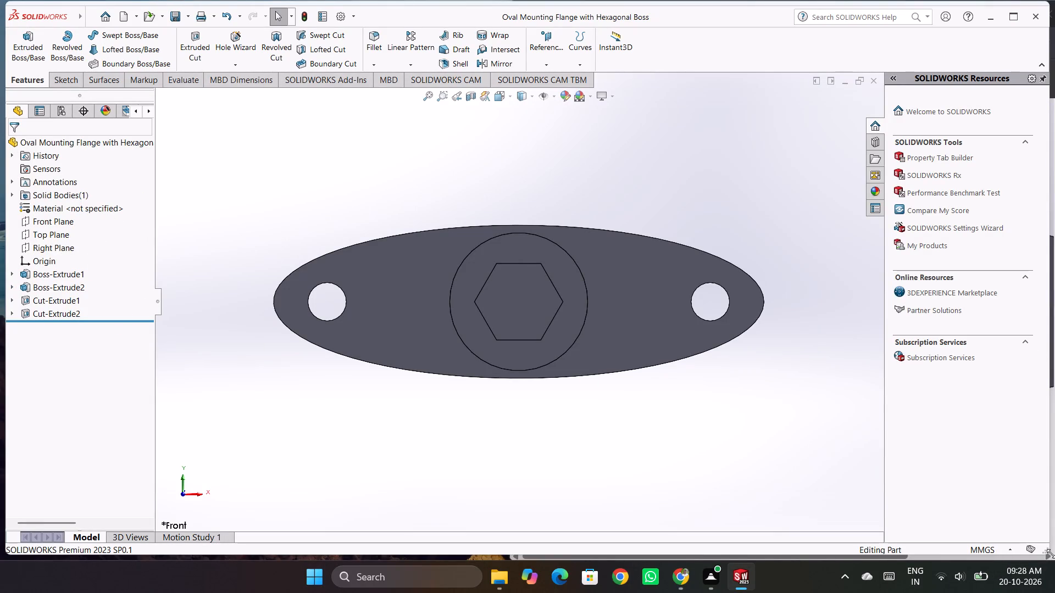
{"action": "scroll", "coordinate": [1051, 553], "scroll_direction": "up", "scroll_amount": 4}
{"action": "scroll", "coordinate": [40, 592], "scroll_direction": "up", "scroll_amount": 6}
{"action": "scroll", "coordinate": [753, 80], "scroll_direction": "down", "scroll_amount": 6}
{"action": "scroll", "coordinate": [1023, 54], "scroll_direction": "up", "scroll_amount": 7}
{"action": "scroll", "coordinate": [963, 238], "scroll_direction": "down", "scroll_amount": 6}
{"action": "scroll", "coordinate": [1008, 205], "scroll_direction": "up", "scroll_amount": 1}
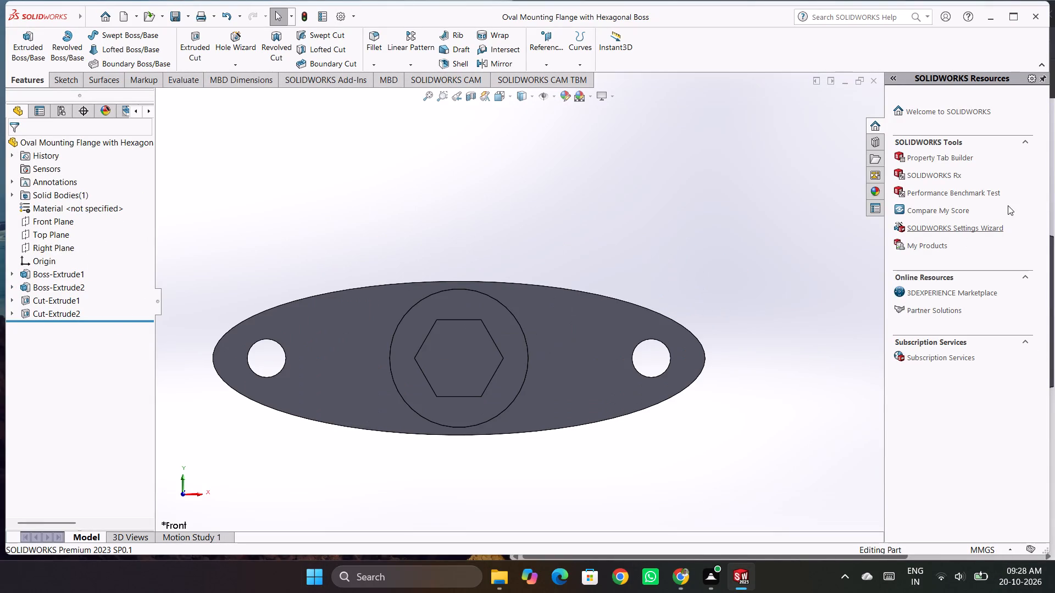
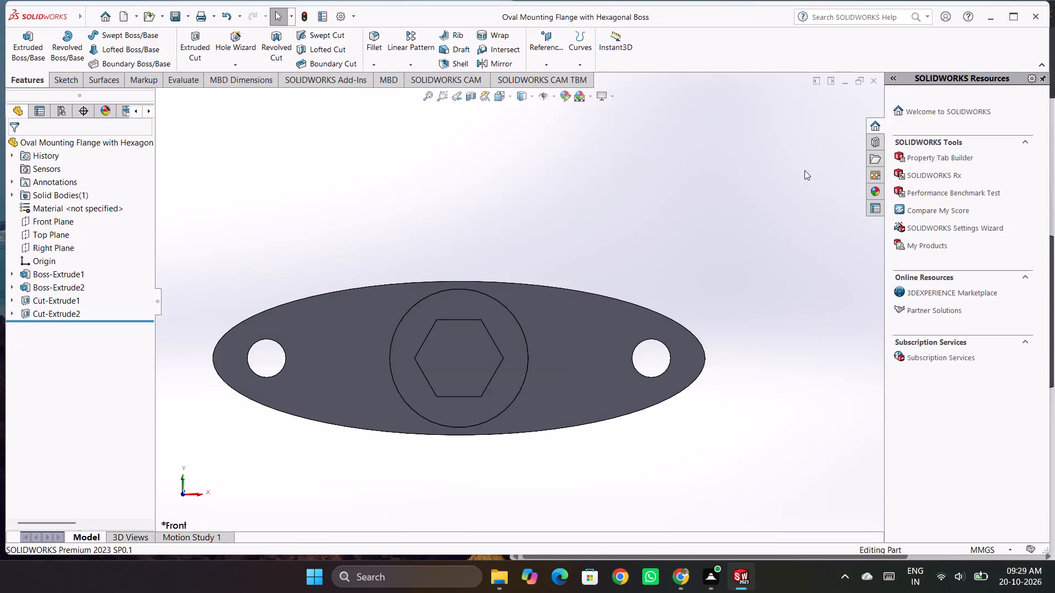
Examine the flange, its hexagonal-socket boss and the two end holes in isometric, front and back views.
{"action": "scroll", "coordinate": [646, 235], "scroll_direction": "down", "scroll_amount": 6}
{"action": "scroll", "coordinate": [646, 234], "scroll_direction": "up", "scroll_amount": 6}
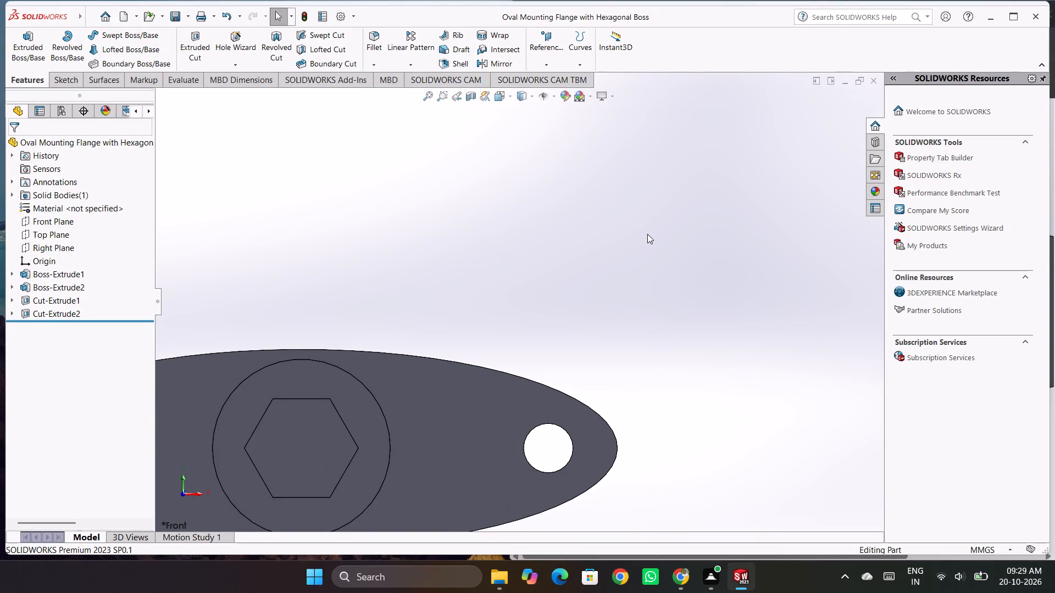
{"action": "key", "text": "ctrl+7"}
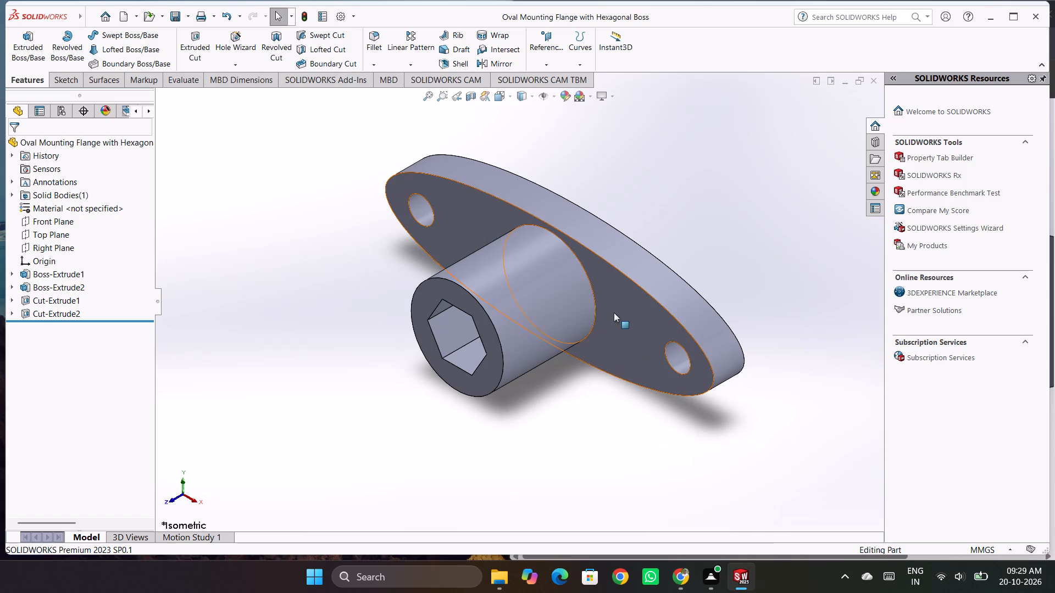
{"action": "scroll", "coordinate": [606, 383], "scroll_direction": "up", "scroll_amount": 5}
{"action": "middle_click_drag", "start_coordinate": [530, 382], "coordinate": [604, 254]}
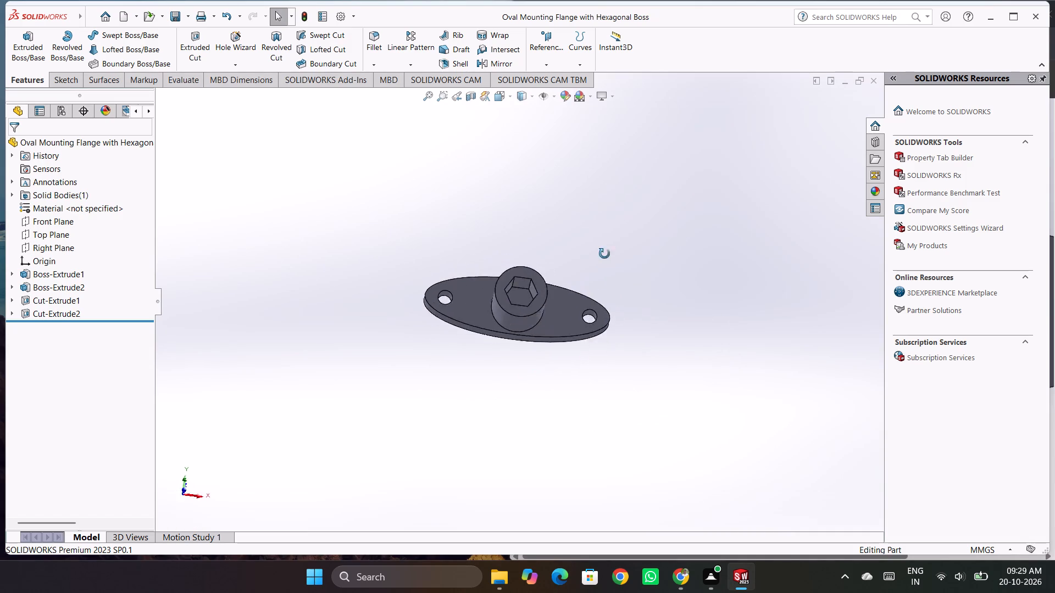
{"action": "middle_click_drag", "start_coordinate": [604, 254], "coordinate": [490, 384]}
{"action": "key", "text": "ctrl+1"}
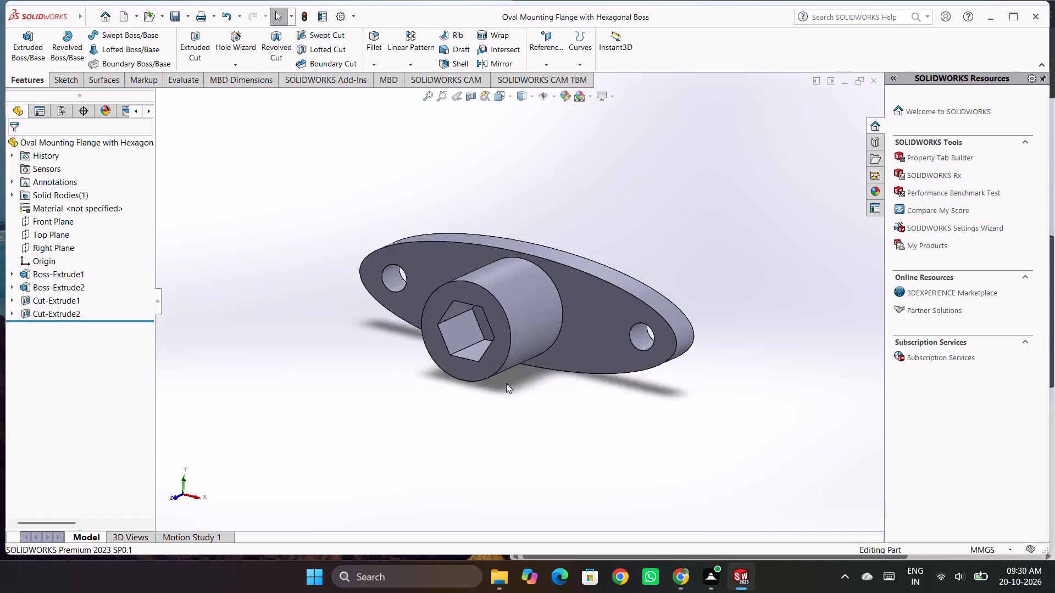
{"action": "key", "text": "ctrl+2"}
{"action": "key", "text": "ctrl+1"}
{"action": "key", "text": "ctrl+2"}
{"action": "key", "text": "ctrl+1"}
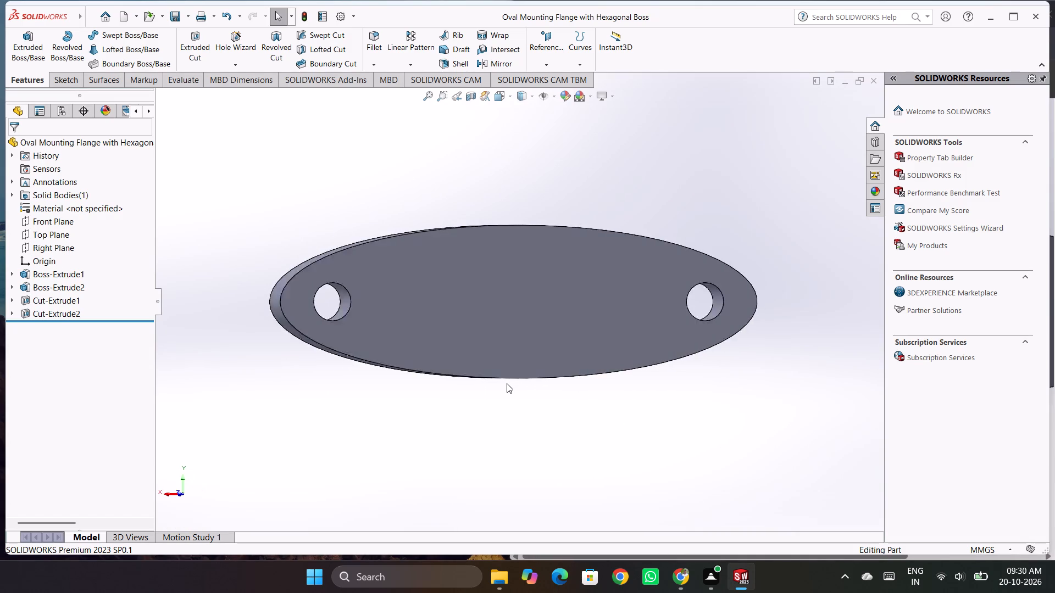
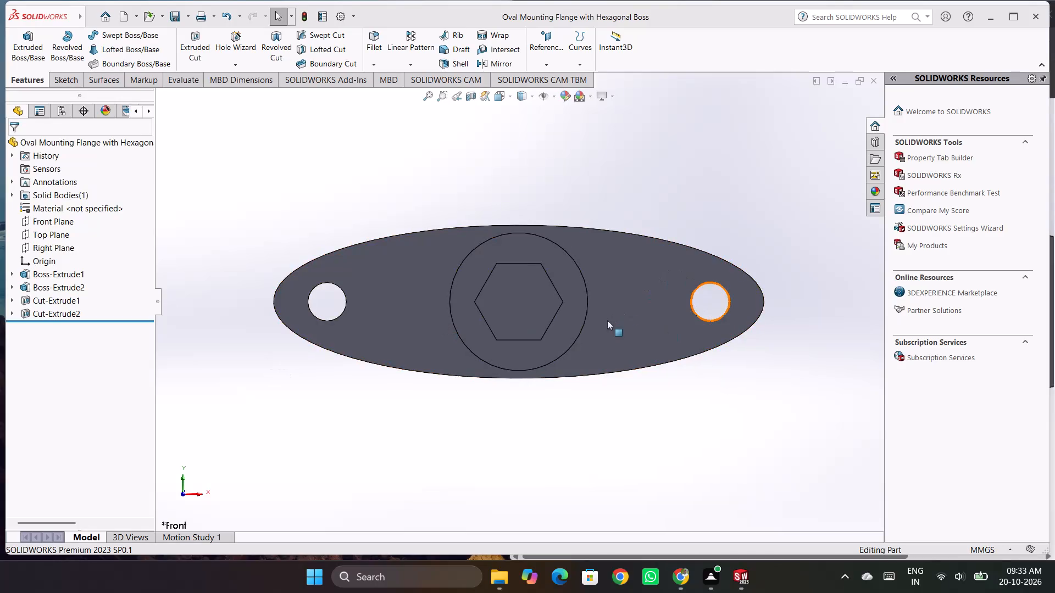
Examine the flange and its boss in the front, bottom and isometric views.
{"action": "scroll", "coordinate": [607, 320], "scroll_direction": "up", "scroll_amount": 4}
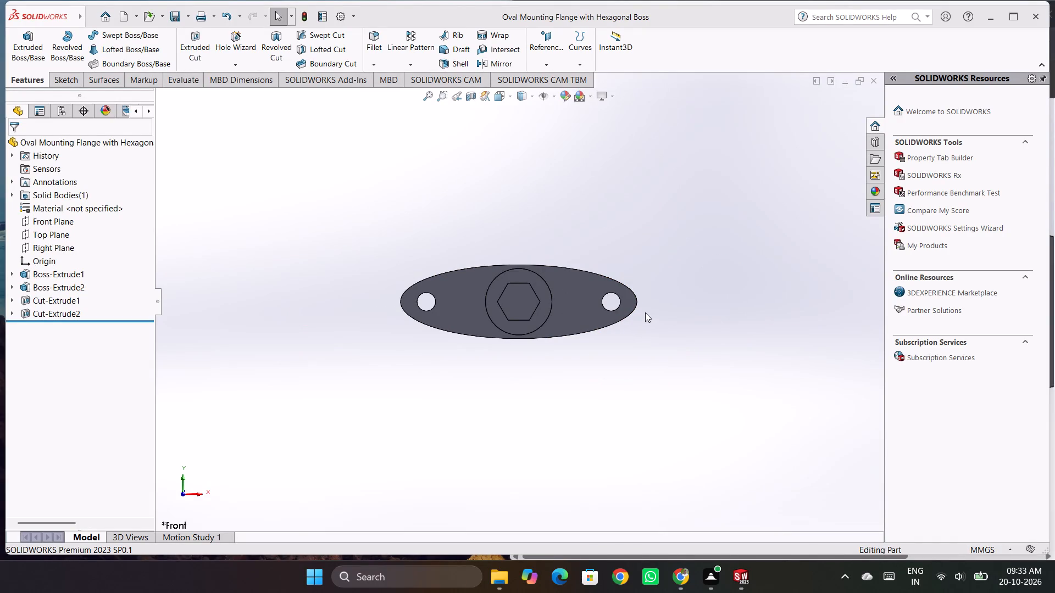
{"action": "key", "text": "ctrl+7"}
{"action": "key", "text": "ctrl+7"}
{"action": "key", "text": "ctrl+7"}
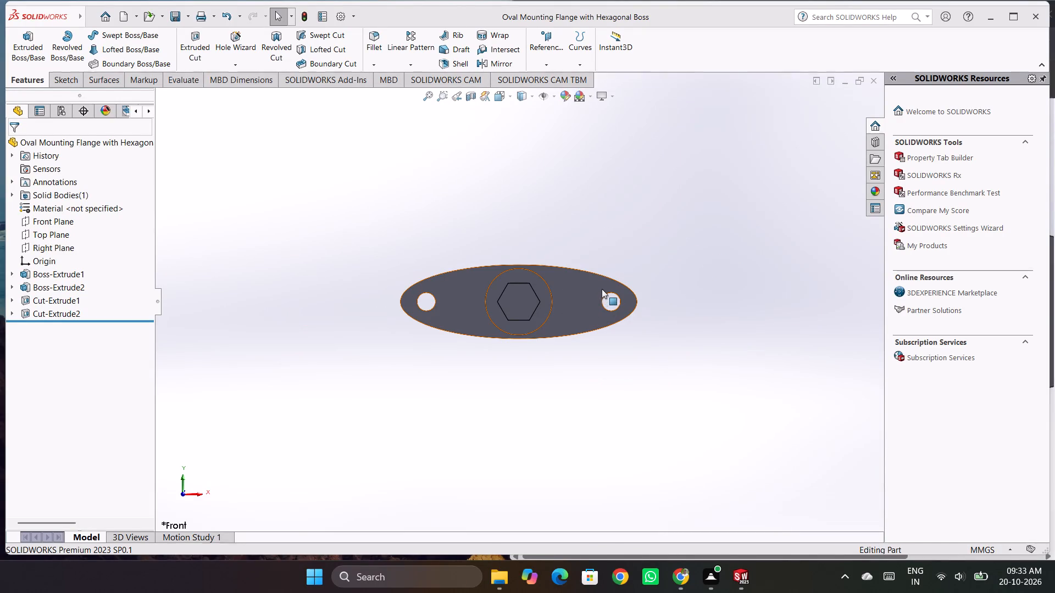
{"action": "left_click", "coordinate": [764, 262], "text": "ctrl"}
{"action": "key", "text": "ctrl+y"}
{"action": "key", "text": "ctrl+6"}
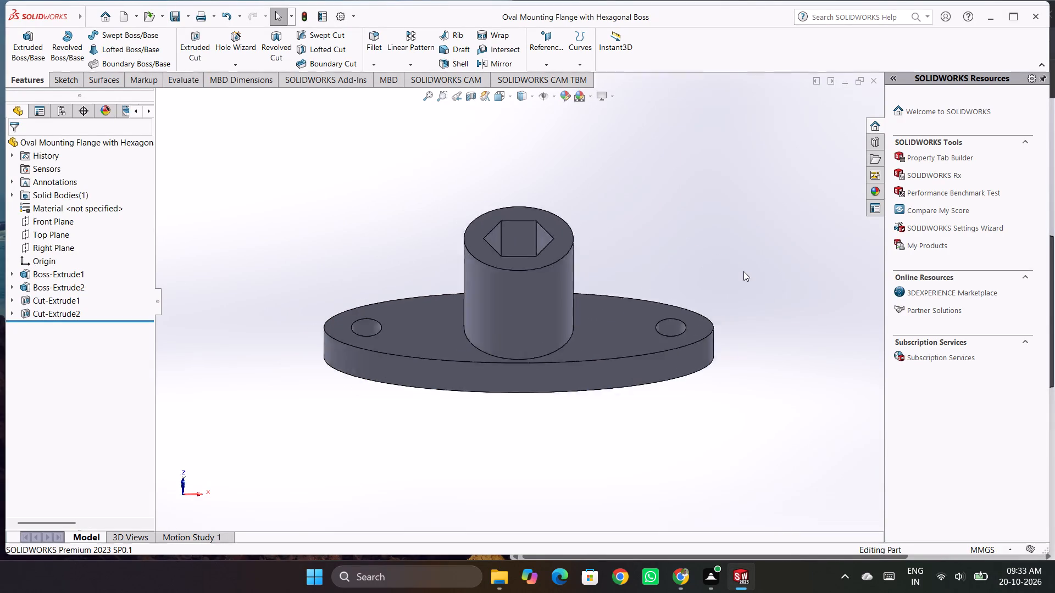
{"action": "key", "text": "ctrl+7"}
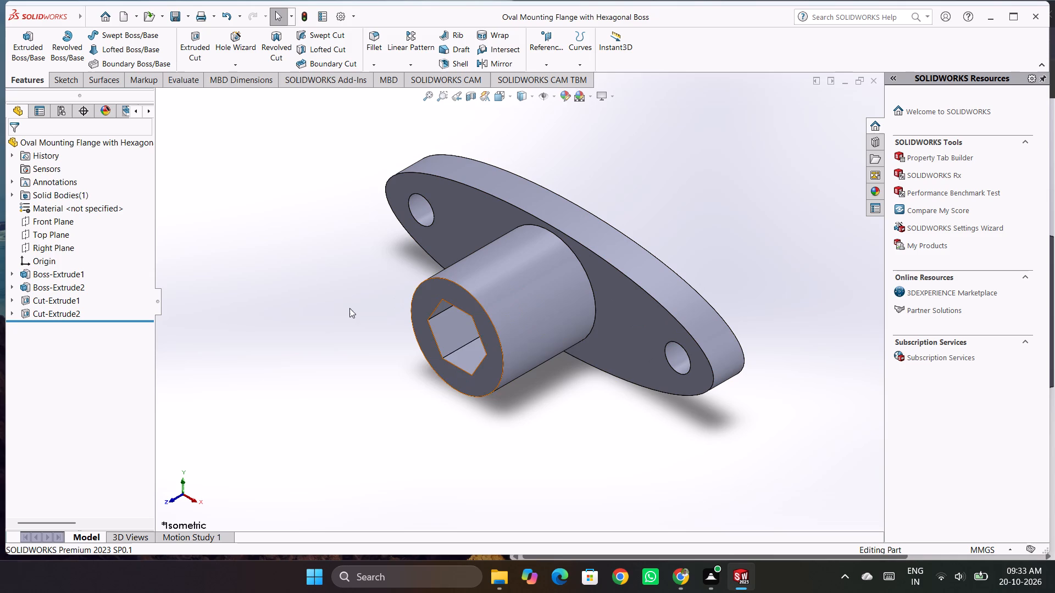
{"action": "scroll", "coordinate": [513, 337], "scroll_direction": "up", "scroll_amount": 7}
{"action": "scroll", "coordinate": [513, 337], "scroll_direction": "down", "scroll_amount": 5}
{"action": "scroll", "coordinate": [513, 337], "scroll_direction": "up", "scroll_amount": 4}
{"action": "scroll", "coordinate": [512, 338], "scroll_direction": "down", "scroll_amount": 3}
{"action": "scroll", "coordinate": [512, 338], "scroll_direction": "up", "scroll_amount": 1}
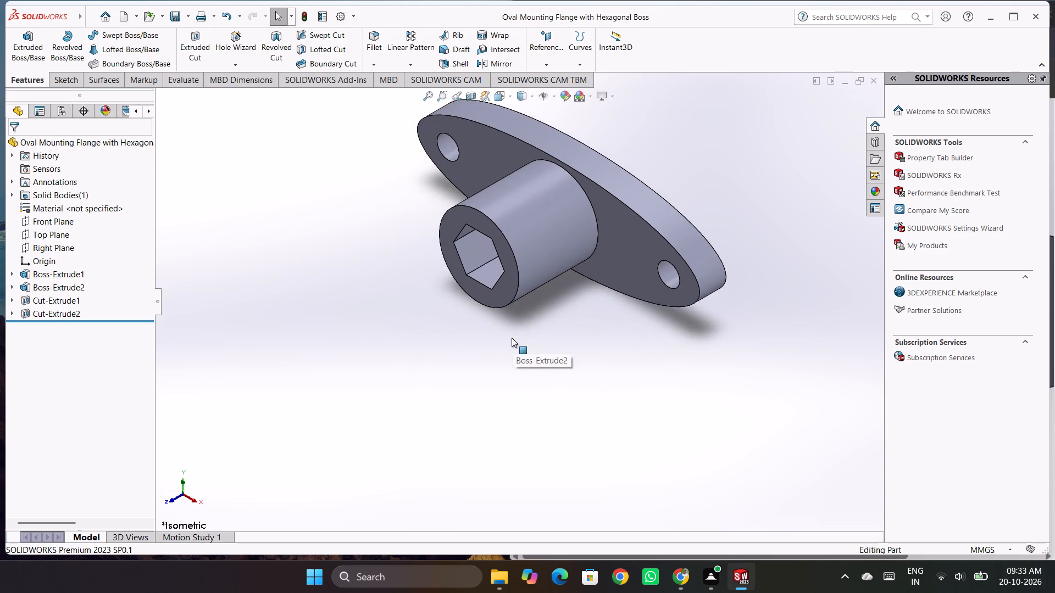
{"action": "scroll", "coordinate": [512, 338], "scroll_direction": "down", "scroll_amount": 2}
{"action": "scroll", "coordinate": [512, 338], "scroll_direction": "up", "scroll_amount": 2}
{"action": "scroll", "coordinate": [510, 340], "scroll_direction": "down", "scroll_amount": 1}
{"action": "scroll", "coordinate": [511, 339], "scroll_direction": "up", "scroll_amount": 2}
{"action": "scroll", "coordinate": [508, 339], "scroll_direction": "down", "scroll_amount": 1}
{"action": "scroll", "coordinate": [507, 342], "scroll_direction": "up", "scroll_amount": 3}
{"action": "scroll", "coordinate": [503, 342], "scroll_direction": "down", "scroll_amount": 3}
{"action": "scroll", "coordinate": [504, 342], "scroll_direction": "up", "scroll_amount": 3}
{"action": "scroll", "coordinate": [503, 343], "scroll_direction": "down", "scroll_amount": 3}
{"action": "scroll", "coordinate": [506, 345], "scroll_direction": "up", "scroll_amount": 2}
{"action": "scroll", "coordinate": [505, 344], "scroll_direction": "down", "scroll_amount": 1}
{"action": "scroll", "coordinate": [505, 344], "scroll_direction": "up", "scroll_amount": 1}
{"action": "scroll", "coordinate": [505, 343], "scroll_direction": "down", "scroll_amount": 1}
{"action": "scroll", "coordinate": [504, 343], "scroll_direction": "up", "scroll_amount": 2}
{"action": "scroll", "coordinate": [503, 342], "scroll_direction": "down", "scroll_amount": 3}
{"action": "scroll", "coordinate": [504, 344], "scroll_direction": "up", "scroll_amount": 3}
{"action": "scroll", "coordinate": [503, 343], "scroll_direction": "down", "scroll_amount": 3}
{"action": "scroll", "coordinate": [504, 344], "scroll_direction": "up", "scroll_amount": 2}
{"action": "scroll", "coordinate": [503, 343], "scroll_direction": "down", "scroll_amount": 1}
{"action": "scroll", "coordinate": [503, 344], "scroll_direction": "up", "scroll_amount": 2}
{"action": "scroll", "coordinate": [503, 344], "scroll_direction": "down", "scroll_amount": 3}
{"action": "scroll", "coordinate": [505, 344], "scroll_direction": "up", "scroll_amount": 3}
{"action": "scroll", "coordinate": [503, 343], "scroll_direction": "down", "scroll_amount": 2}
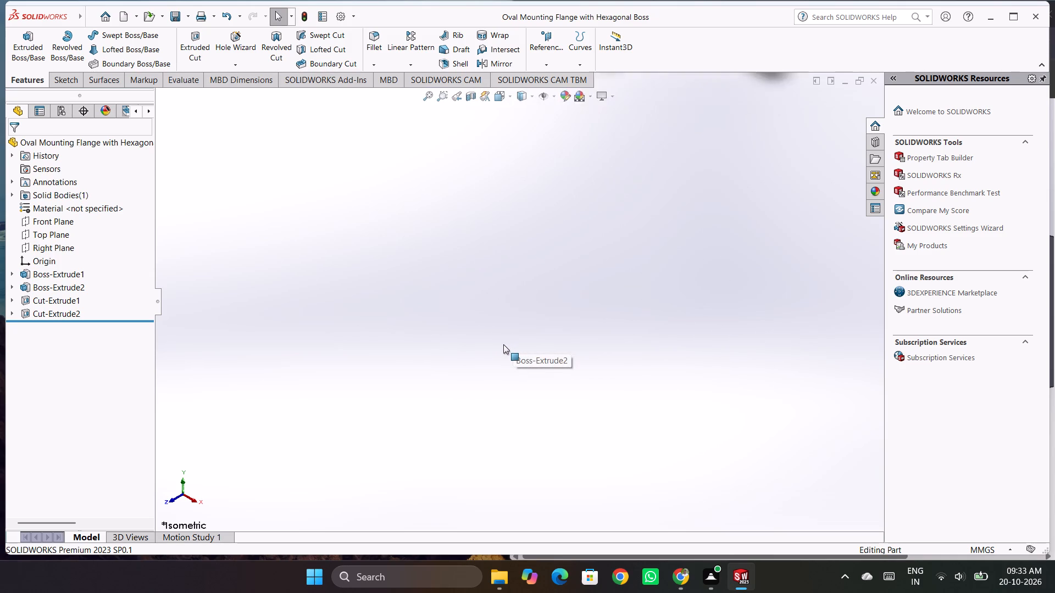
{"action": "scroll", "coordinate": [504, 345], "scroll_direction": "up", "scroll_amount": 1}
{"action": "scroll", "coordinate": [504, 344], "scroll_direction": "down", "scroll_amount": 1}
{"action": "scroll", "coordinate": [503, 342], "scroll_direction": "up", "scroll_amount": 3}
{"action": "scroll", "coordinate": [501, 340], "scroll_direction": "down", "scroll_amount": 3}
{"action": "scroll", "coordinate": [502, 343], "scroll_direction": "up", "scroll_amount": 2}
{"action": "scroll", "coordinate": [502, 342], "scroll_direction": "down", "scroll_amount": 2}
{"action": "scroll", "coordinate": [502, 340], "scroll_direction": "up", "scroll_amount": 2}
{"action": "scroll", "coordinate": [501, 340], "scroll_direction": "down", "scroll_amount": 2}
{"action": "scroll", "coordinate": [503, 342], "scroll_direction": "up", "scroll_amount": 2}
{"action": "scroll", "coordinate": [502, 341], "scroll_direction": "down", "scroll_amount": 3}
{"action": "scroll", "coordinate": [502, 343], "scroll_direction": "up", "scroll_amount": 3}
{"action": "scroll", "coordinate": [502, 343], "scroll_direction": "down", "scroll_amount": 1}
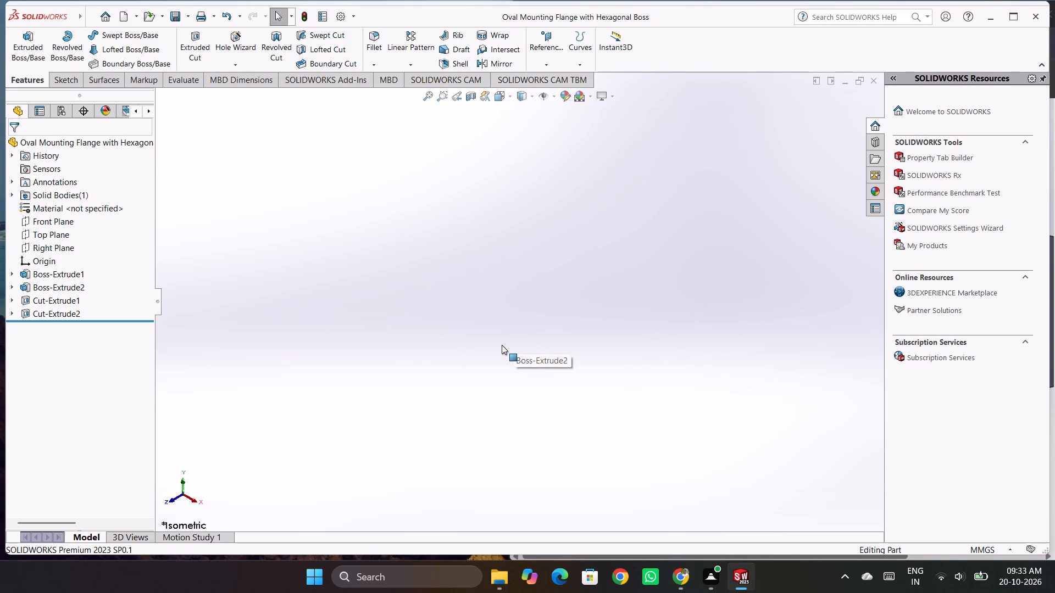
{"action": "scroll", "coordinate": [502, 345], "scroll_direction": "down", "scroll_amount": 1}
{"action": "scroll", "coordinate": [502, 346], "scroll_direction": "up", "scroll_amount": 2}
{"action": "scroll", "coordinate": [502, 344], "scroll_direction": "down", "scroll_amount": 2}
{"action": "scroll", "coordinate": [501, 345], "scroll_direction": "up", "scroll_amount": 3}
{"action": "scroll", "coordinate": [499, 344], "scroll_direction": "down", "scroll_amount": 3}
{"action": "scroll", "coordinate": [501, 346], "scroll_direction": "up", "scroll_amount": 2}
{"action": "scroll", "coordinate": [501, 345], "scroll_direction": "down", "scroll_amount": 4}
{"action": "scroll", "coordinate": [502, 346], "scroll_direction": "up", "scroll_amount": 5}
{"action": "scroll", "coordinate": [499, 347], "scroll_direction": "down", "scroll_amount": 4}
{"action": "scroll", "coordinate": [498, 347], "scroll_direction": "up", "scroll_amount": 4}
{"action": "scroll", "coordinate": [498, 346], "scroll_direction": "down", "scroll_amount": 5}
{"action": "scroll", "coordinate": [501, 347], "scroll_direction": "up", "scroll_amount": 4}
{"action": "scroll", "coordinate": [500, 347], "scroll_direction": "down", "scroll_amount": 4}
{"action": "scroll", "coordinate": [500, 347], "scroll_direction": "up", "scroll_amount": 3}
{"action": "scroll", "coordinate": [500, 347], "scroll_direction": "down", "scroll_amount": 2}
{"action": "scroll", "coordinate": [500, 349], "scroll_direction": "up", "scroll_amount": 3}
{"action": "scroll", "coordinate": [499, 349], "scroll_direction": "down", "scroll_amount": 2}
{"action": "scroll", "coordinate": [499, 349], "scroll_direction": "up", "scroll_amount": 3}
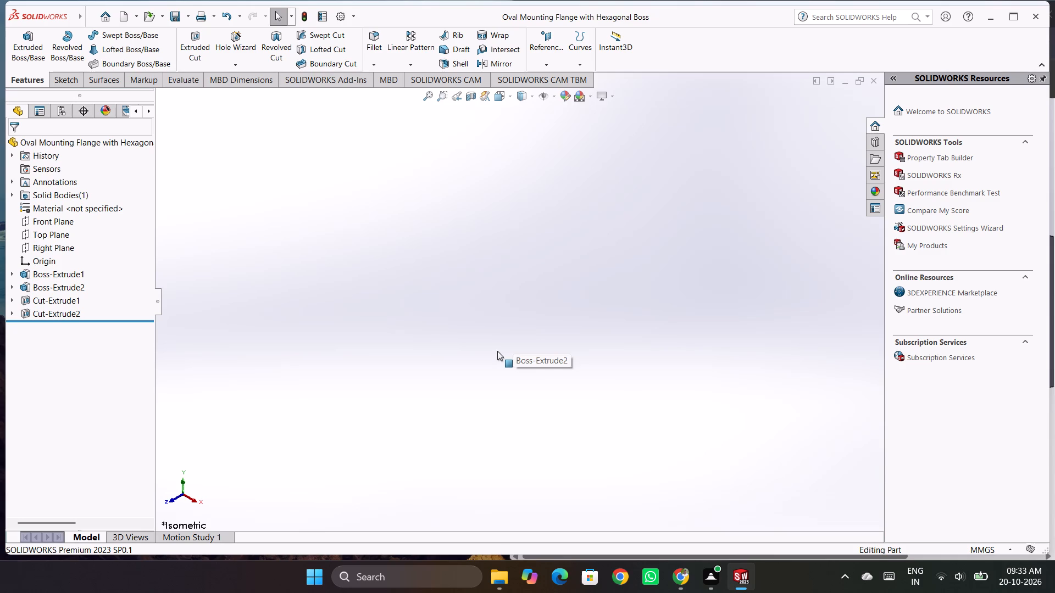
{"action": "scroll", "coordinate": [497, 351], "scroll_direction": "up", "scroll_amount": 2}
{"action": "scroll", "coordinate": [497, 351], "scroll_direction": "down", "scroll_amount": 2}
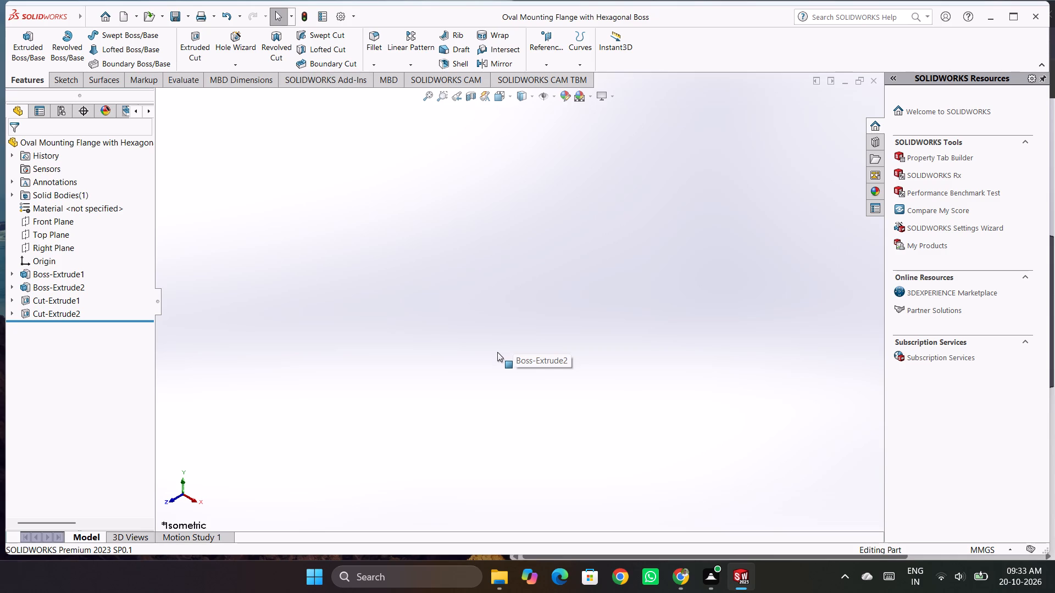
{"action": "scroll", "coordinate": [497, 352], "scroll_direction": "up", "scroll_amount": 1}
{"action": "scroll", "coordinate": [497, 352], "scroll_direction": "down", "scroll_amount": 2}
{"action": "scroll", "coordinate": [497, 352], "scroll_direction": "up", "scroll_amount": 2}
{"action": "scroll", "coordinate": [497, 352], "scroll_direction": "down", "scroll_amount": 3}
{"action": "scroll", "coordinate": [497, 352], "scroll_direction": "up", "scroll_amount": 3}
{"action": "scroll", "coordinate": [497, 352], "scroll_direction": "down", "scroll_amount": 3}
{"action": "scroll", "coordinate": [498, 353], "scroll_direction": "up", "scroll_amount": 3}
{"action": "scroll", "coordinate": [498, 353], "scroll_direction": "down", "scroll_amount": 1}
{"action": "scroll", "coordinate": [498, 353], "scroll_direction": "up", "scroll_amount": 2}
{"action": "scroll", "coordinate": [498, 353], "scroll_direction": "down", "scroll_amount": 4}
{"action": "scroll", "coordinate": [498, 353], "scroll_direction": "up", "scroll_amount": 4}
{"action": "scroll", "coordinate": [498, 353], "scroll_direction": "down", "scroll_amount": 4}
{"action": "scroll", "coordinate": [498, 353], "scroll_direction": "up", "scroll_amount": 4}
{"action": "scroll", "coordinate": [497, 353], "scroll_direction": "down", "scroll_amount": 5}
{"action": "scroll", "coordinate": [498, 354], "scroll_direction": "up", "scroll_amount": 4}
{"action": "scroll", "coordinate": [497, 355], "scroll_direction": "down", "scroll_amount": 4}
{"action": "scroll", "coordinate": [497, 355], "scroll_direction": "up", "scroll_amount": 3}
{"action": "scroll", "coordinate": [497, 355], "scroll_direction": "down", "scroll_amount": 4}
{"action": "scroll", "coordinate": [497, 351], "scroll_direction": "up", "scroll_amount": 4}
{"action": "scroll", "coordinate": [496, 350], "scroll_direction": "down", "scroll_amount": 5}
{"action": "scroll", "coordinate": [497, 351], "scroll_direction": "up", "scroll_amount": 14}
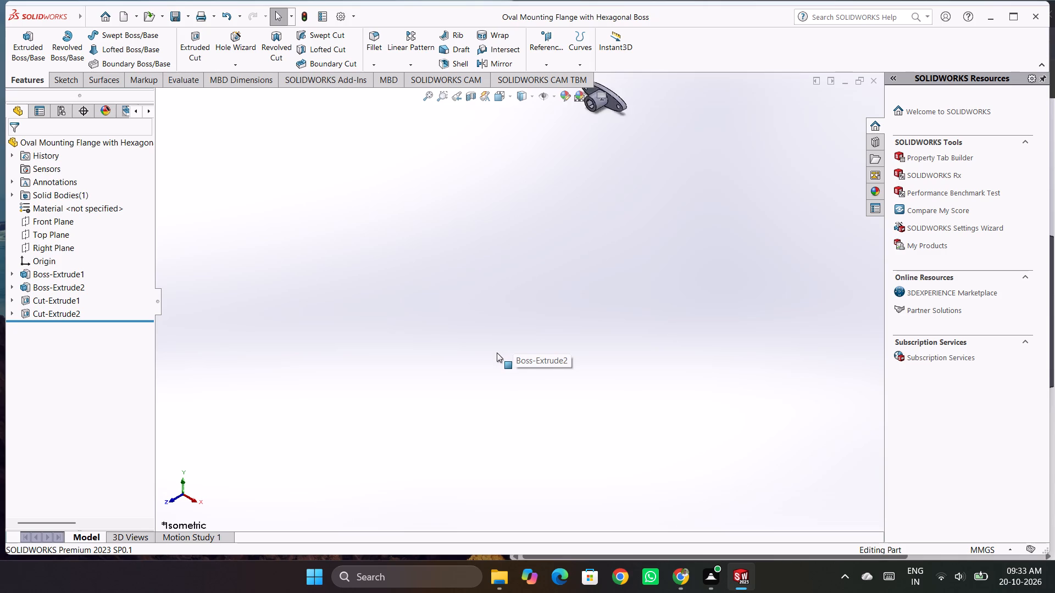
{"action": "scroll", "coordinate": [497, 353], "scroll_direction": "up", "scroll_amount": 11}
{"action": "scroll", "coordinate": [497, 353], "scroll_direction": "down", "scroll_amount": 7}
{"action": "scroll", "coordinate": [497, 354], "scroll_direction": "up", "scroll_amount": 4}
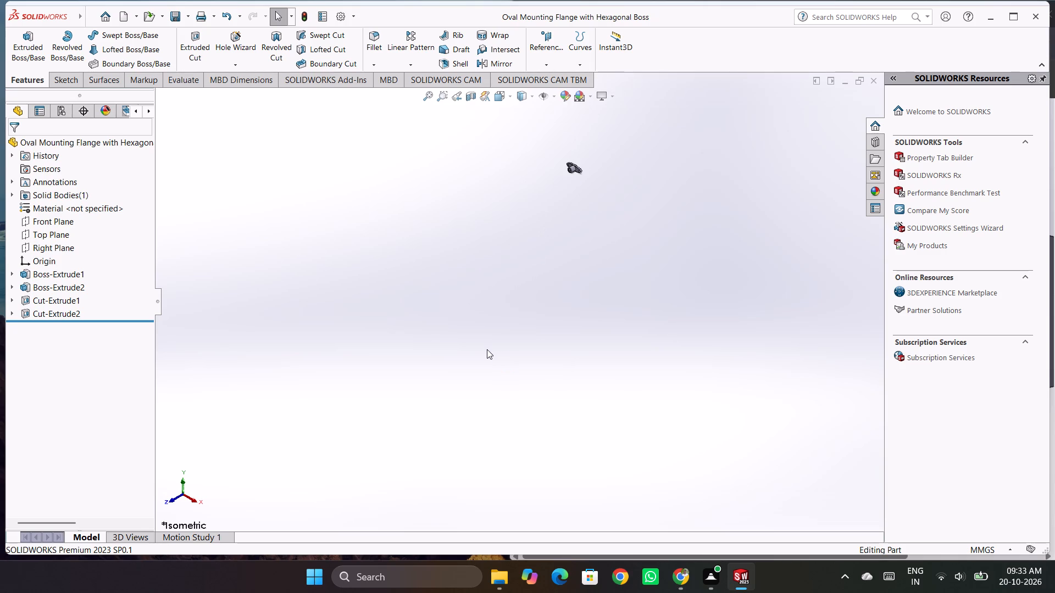
Fit the whole flange in view and examine its hexagonal socket, boss and end holes in the isometric view.
{"action": "key", "text": "f"}
{"action": "scroll", "coordinate": [413, 365], "scroll_direction": "down", "scroll_amount": 2}
{"action": "scroll", "coordinate": [413, 365], "scroll_direction": "up", "scroll_amount": 2}
{"action": "scroll", "coordinate": [414, 365], "scroll_direction": "down", "scroll_amount": 1}
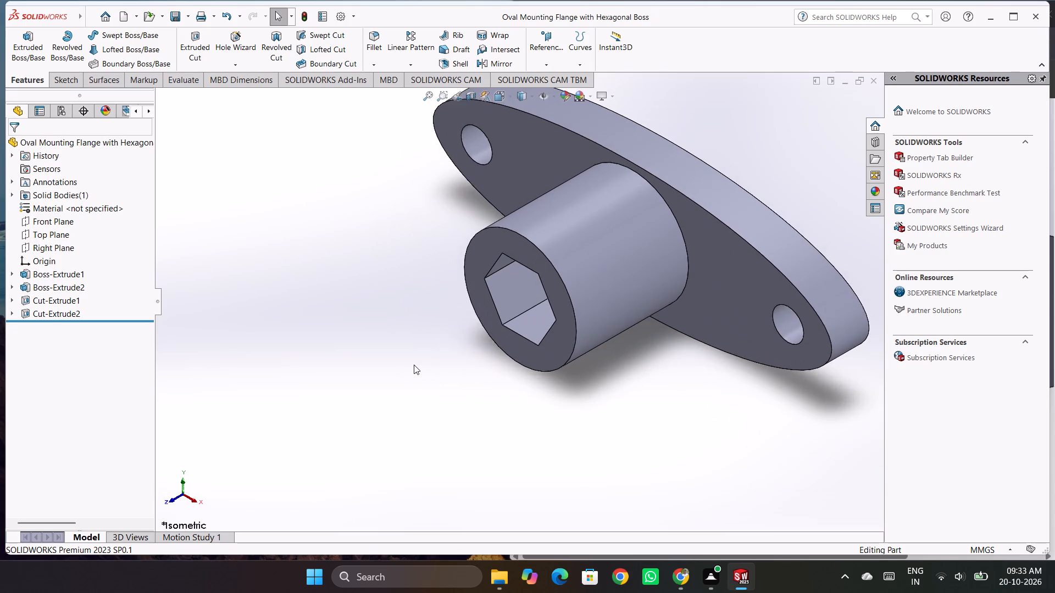
{"action": "scroll", "coordinate": [414, 365], "scroll_direction": "up", "scroll_amount": 6}
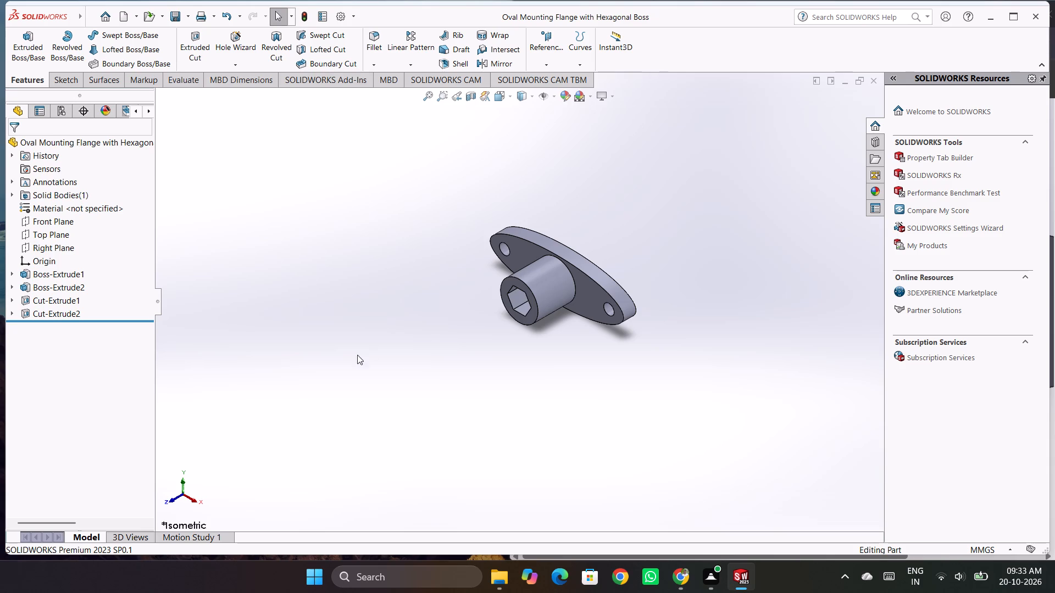
{"action": "scroll", "coordinate": [273, 239], "scroll_direction": "down", "scroll_amount": 1}
{"action": "scroll", "coordinate": [331, 384], "scroll_direction": "up", "scroll_amount": 5}
{"action": "scroll", "coordinate": [405, 340], "scroll_direction": "down", "scroll_amount": 4}
{"action": "scroll", "coordinate": [570, 300], "scroll_direction": "up", "scroll_amount": 8}
{"action": "scroll", "coordinate": [676, 275], "scroll_direction": "down", "scroll_amount": 5}
{"action": "scroll", "coordinate": [498, 302], "scroll_direction": "down", "scroll_amount": 3}
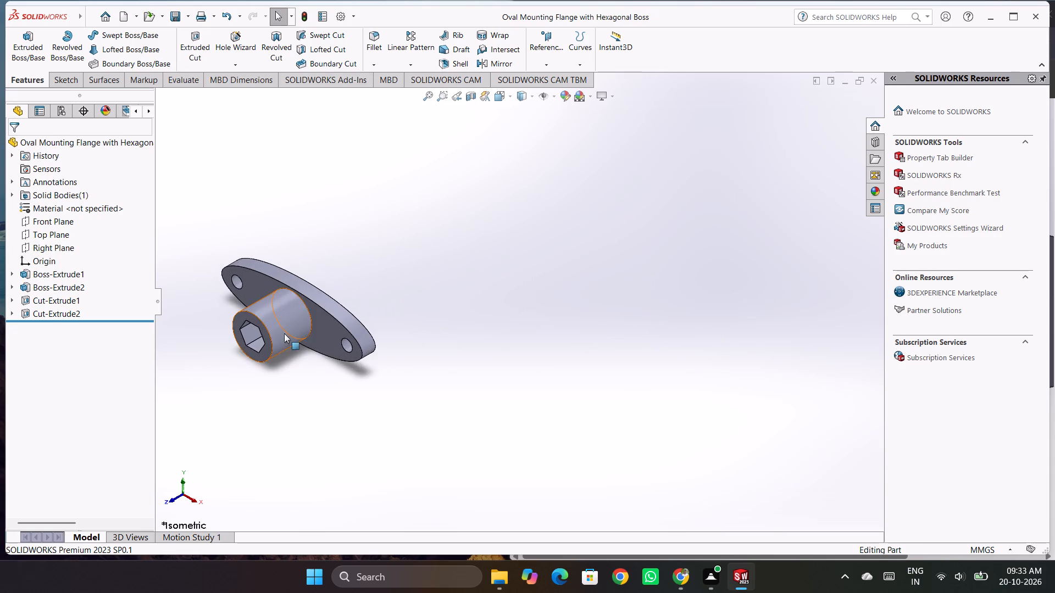
{"action": "scroll", "coordinate": [231, 314], "scroll_direction": "up", "scroll_amount": 3}
{"action": "scroll", "coordinate": [298, 305], "scroll_direction": "down", "scroll_amount": 3}
{"action": "scroll", "coordinate": [408, 303], "scroll_direction": "down", "scroll_amount": 4}
{"action": "scroll", "coordinate": [412, 303], "scroll_direction": "up", "scroll_amount": 3}
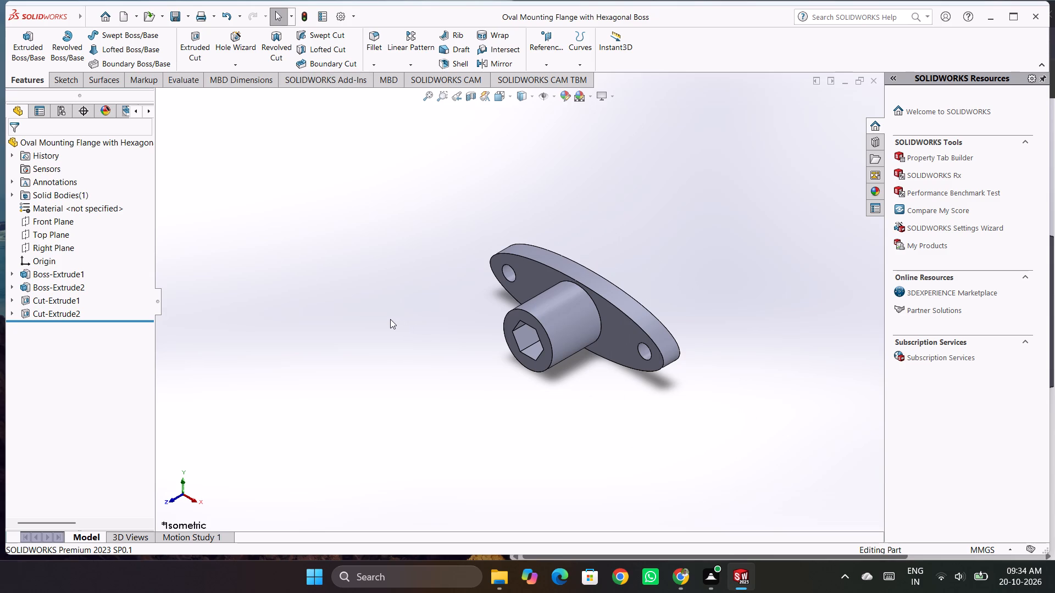
{"action": "scroll", "coordinate": [406, 327], "scroll_direction": "down", "scroll_amount": 4}
{"action": "scroll", "coordinate": [410, 322], "scroll_direction": "up", "scroll_amount": 5}
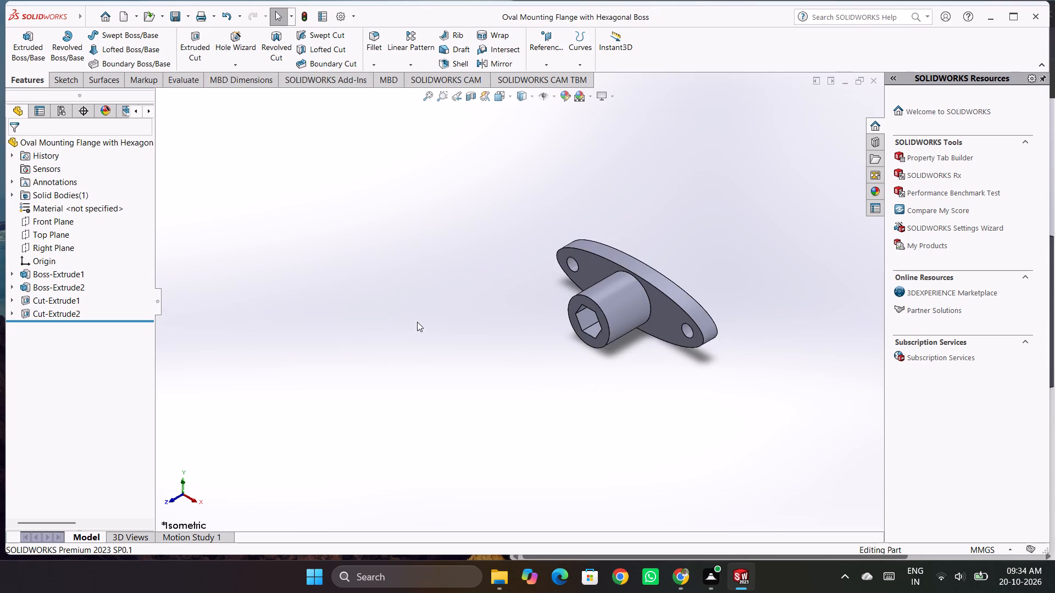
{"action": "scroll", "coordinate": [490, 332], "scroll_direction": "up", "scroll_amount": 2}
{"action": "scroll", "coordinate": [595, 319], "scroll_direction": "down", "scroll_amount": 3}
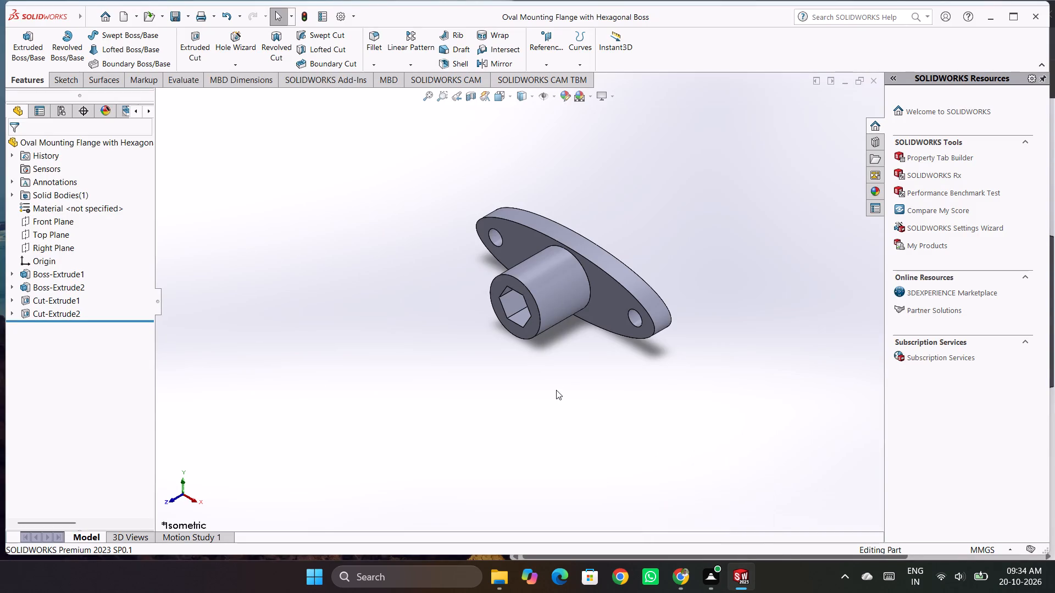
{"action": "scroll", "coordinate": [568, 270], "scroll_direction": "up", "scroll_amount": 1}
{"action": "scroll", "coordinate": [570, 262], "scroll_direction": "down", "scroll_amount": 5}
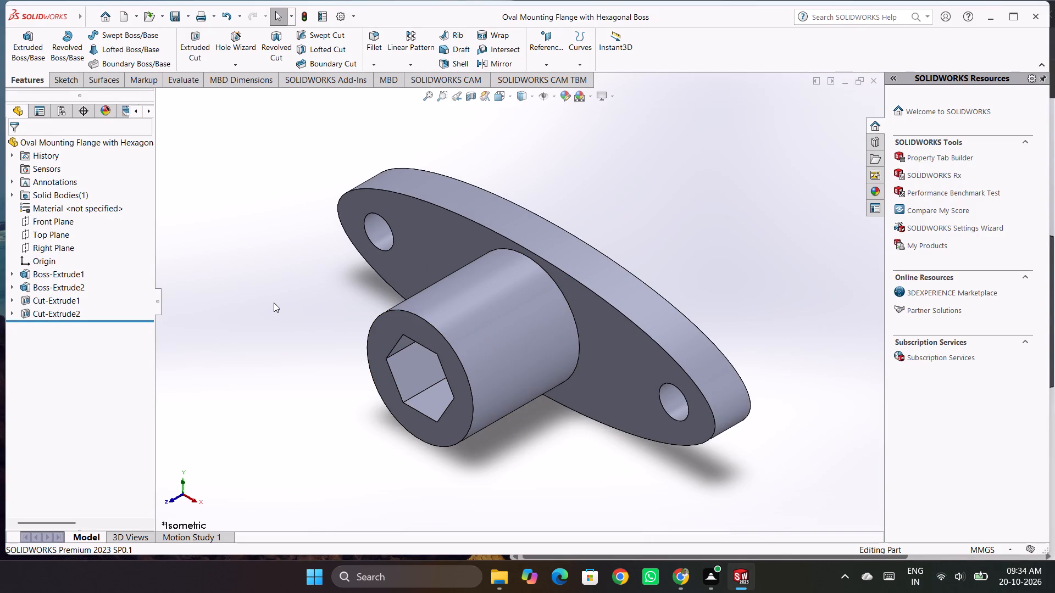
{"action": "key", "text": "ctrl+7"}
{"action": "key", "text": "ctrl+7"}
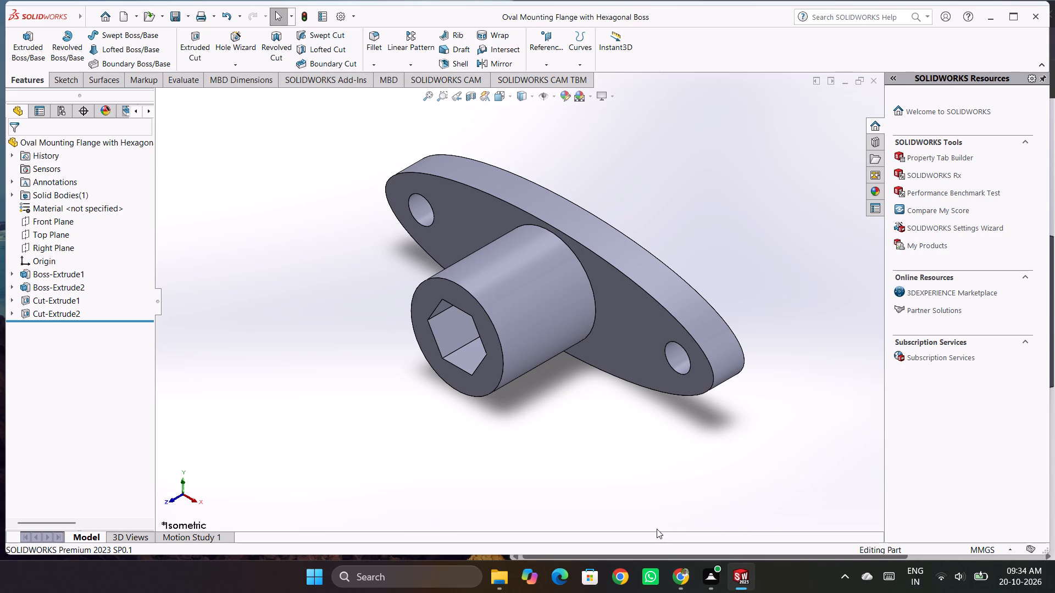
{"action": "scroll", "coordinate": [657, 517], "scroll_direction": "up", "scroll_amount": 1}
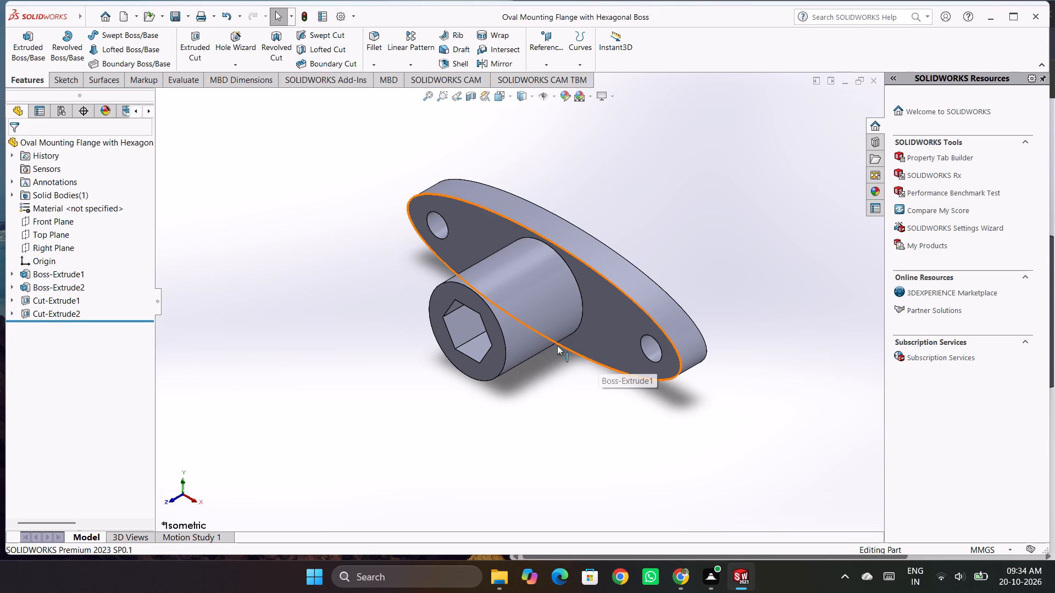
{"action": "scroll", "coordinate": [639, 213], "scroll_direction": "up", "scroll_amount": 2}
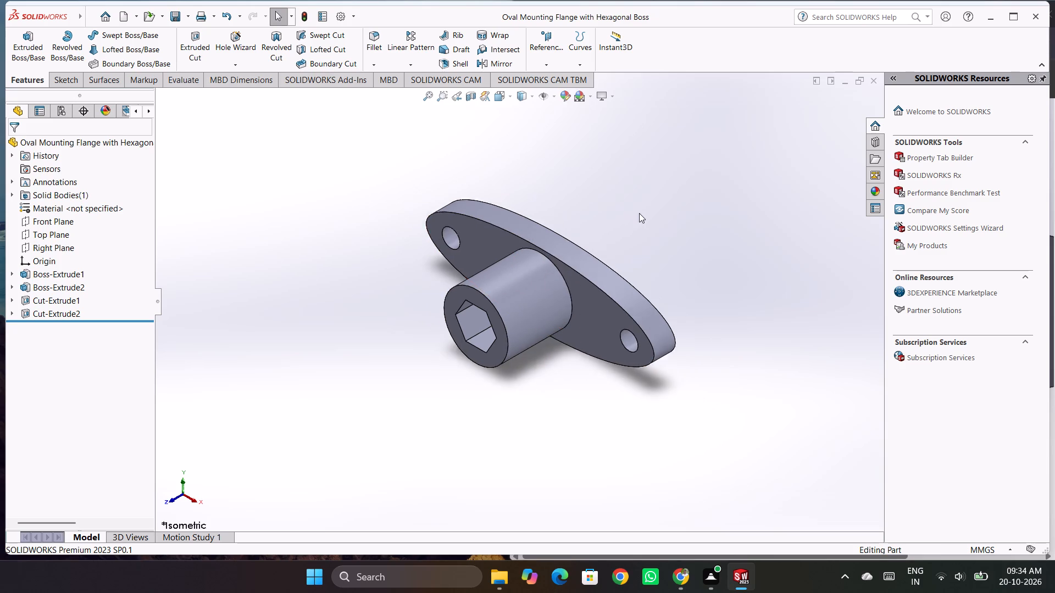
{"action": "scroll", "coordinate": [639, 213], "scroll_direction": "up", "scroll_amount": 1}
{"action": "scroll", "coordinate": [640, 212], "scroll_direction": "down", "scroll_amount": 4}
{"action": "scroll", "coordinate": [535, 295], "scroll_direction": "up", "scroll_amount": 4}
{"action": "scroll", "coordinate": [429, 409], "scroll_direction": "down", "scroll_amount": 3}
{"action": "scroll", "coordinate": [416, 350], "scroll_direction": "down", "scroll_amount": 2}
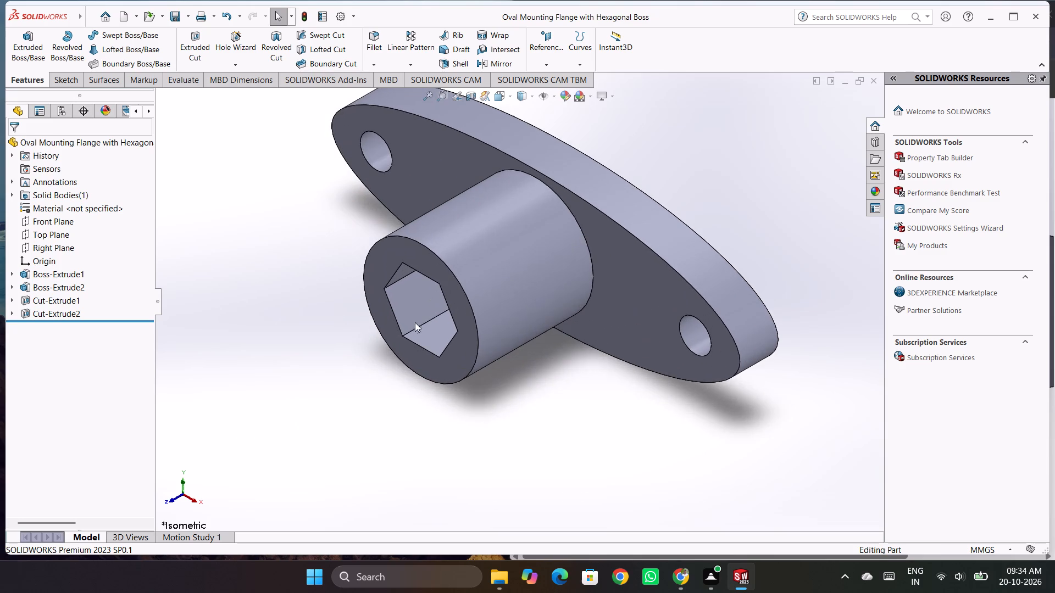
{"action": "scroll", "coordinate": [414, 301], "scroll_direction": "up", "scroll_amount": 8}
{"action": "scroll", "coordinate": [376, 154], "scroll_direction": "down", "scroll_amount": 2}
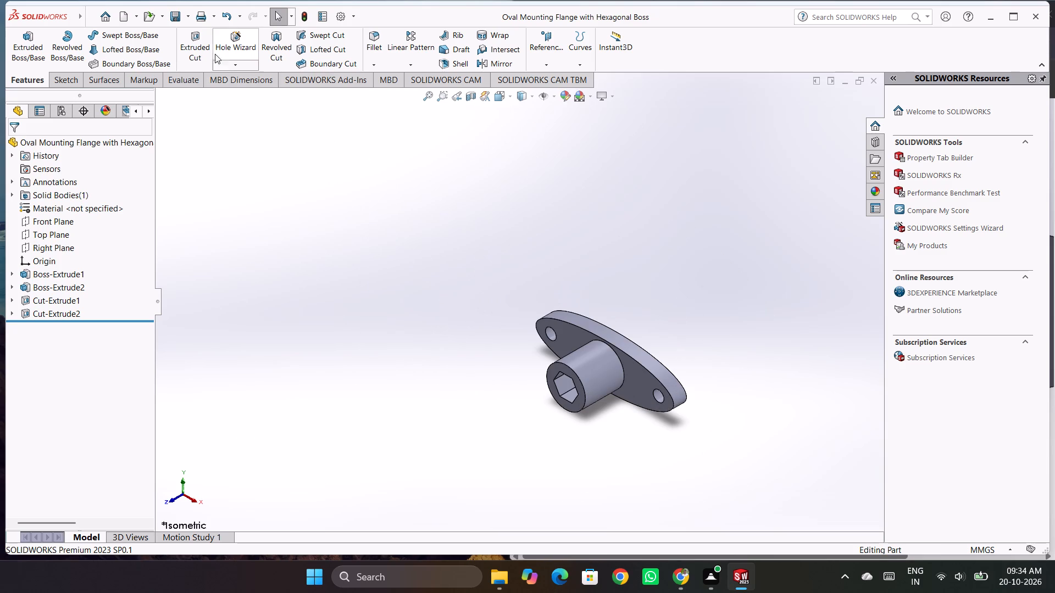
Save the oval mounting flange part.
{"action": "left_click", "coordinate": [171, 19]}
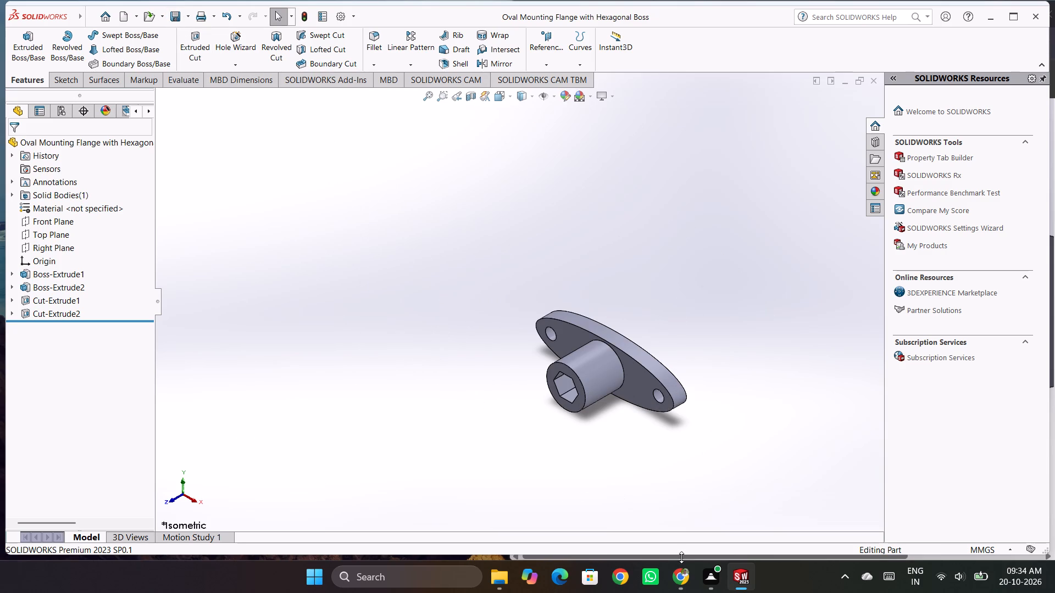